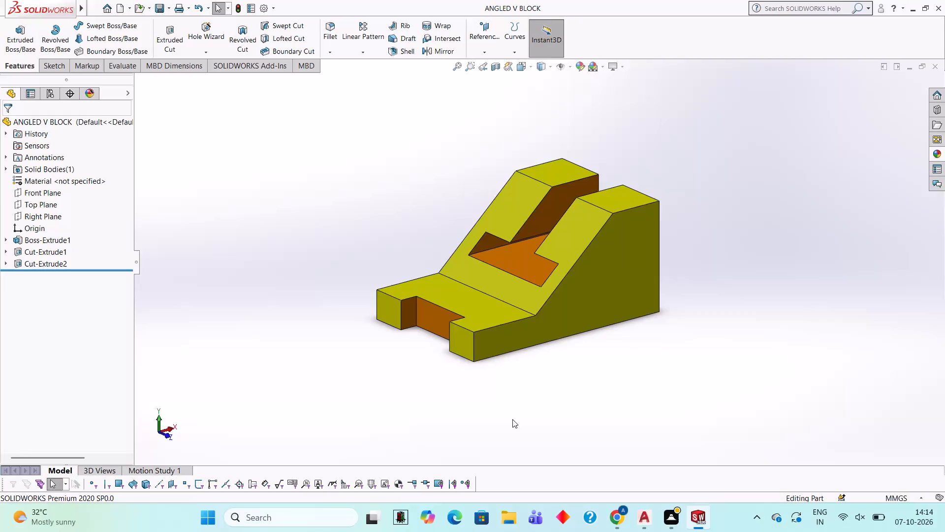
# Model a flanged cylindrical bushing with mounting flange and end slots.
# Close the angled V block part and create a new part document.
pyautogui.click(938, 72)
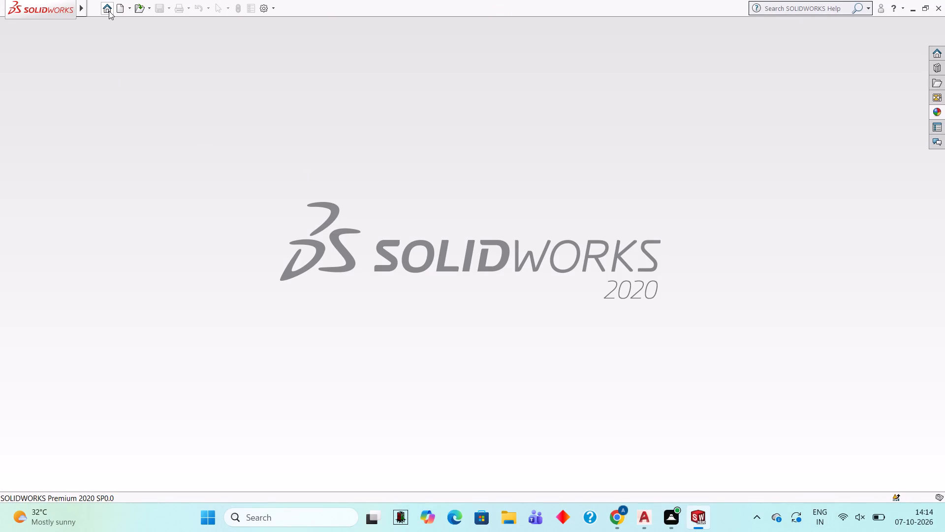
pyautogui.click(114, 11)
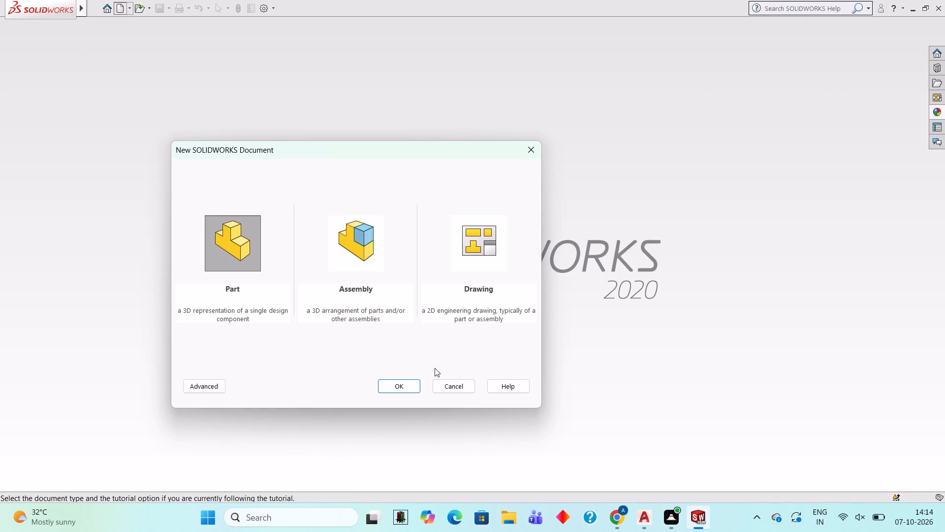
pyautogui.click(409, 385)
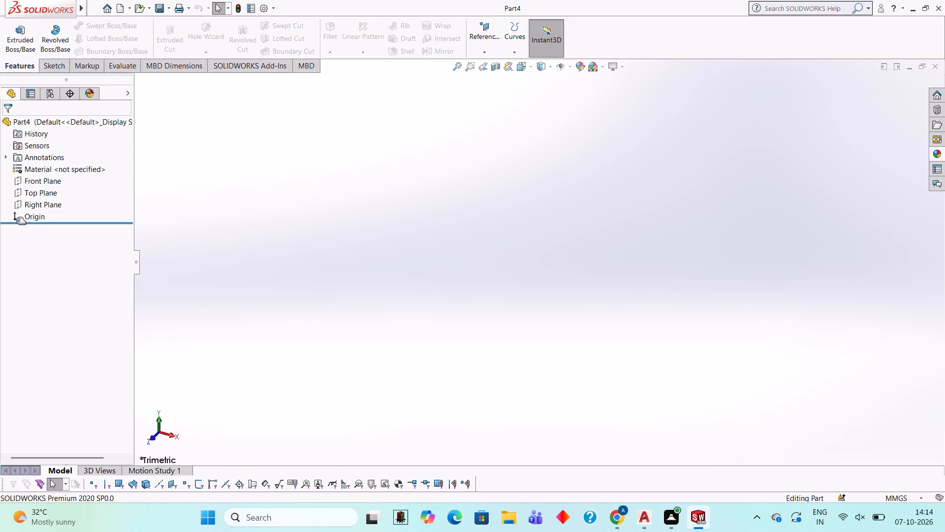
# Start a sketch on the Front Plane and draw a 57.5 mm horizontal line from the origin in the negative X direction.
pyautogui.click(50, 184)
pyautogui.click(56, 175)
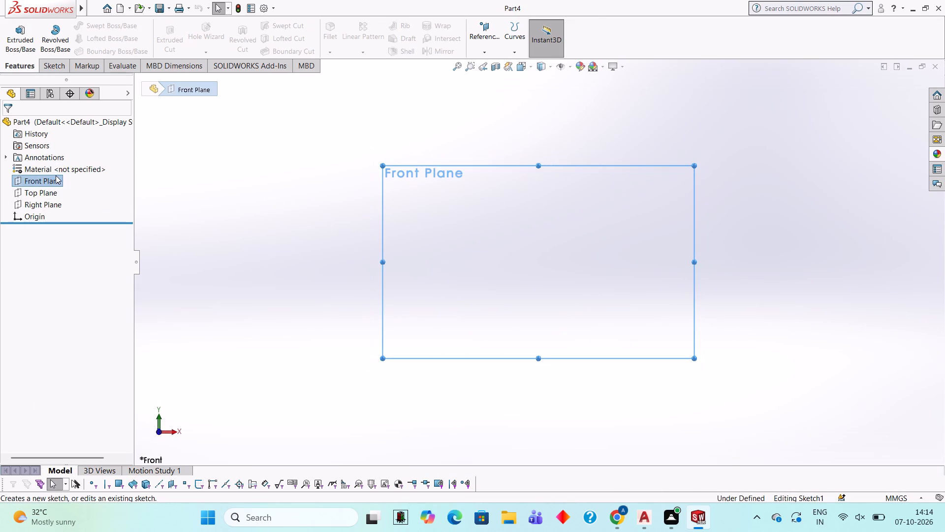
pyautogui.click(472, 233)
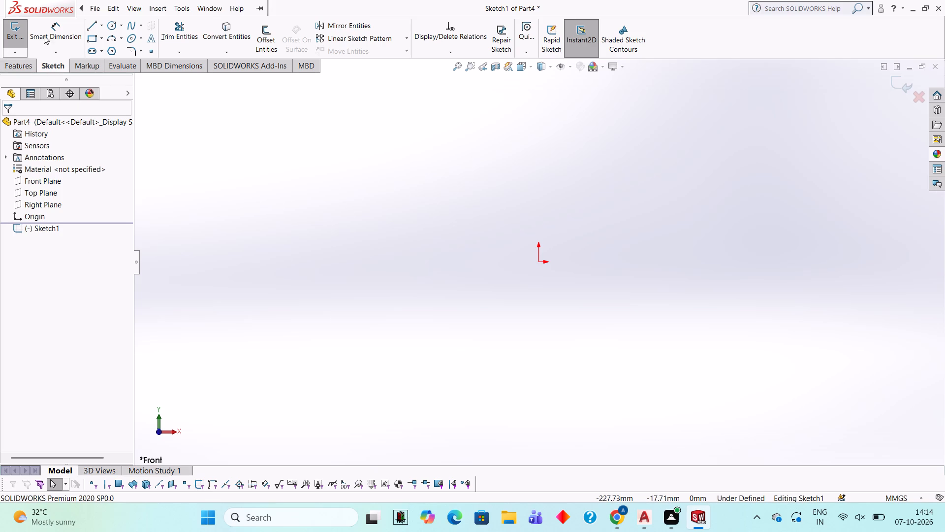
pyautogui.click(92, 25)
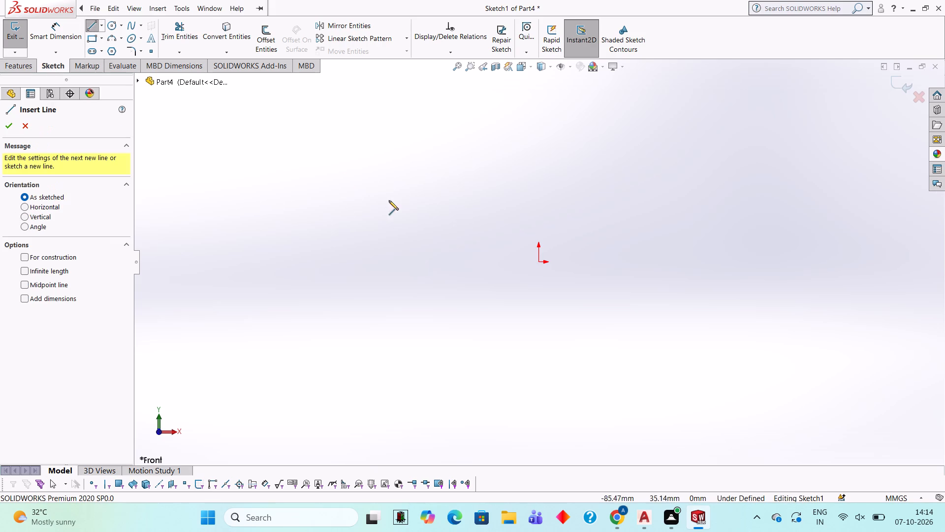
pyautogui.click(539, 264)
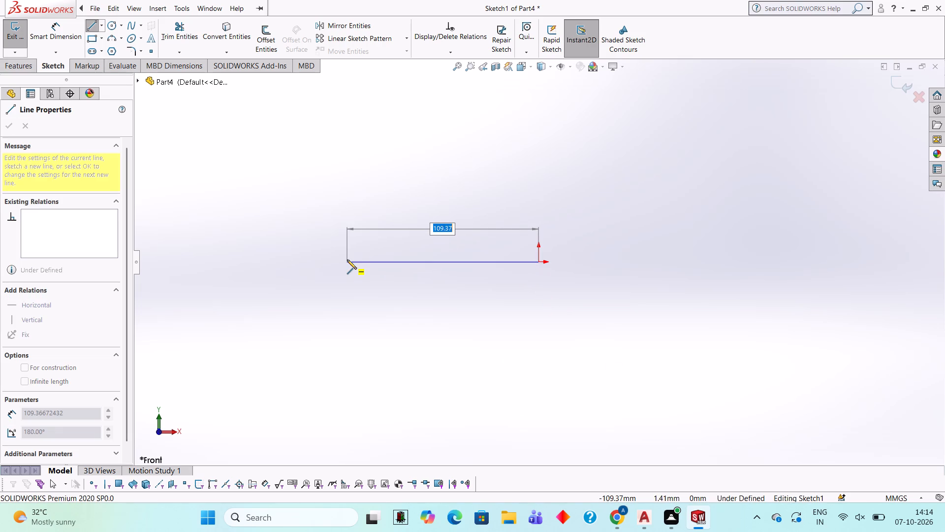
pyautogui.write('57.5')
pyautogui.press('Return')
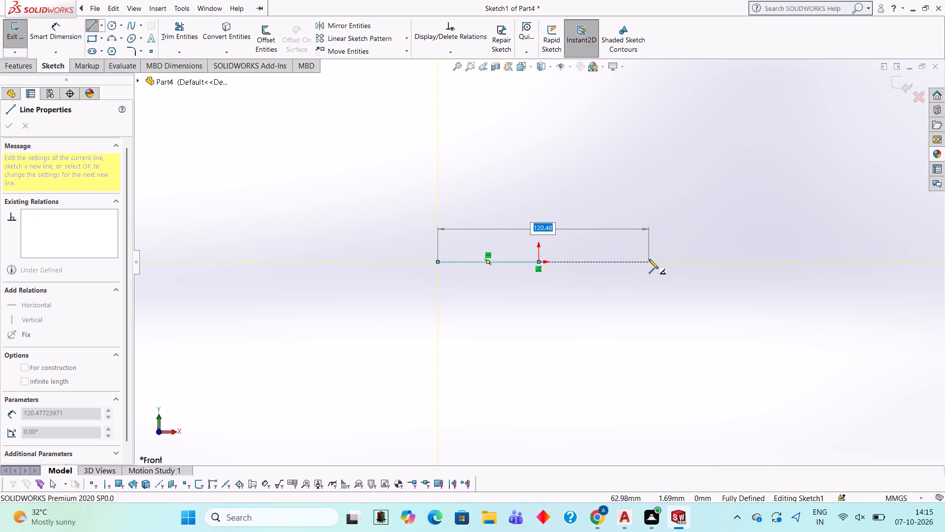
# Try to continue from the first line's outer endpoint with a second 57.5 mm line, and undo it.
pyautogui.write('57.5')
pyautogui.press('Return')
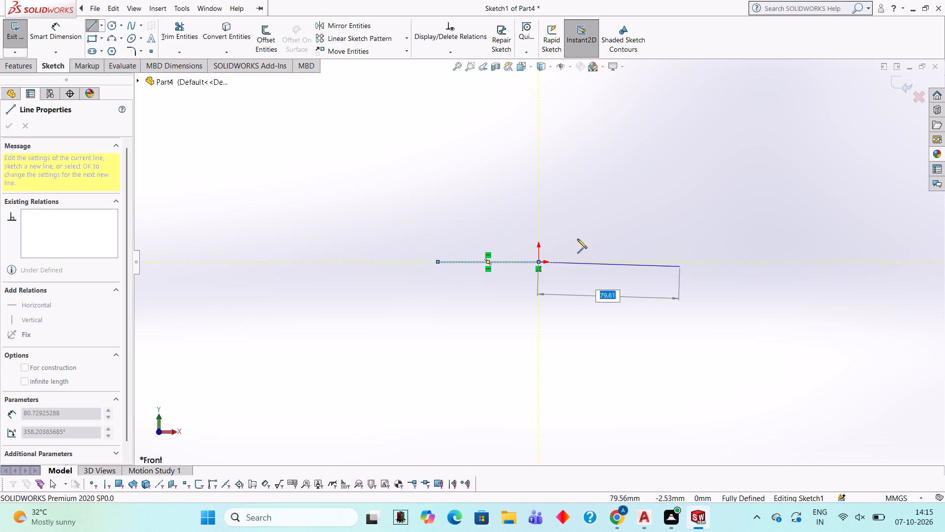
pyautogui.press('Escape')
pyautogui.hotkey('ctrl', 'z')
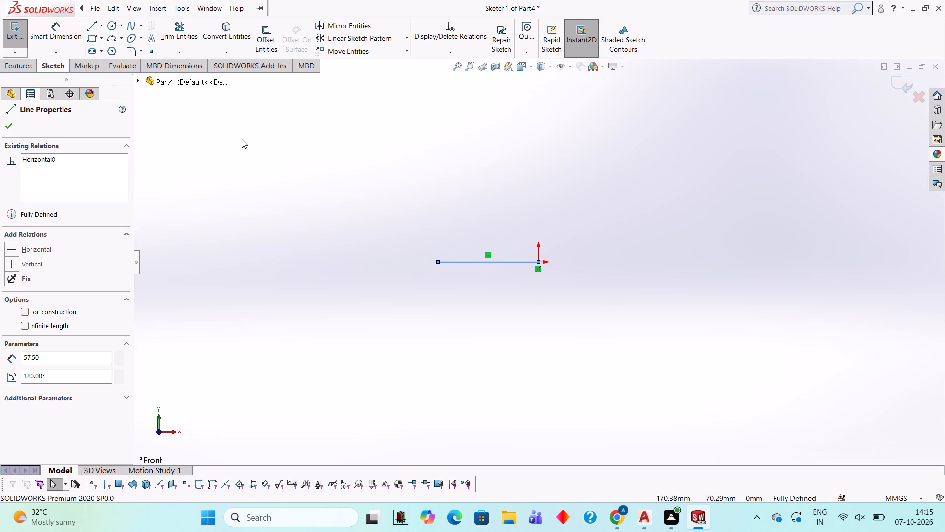
# Draw a second 57.5 mm horizontal line from the origin in the positive X direction.
pyautogui.click(90, 29)
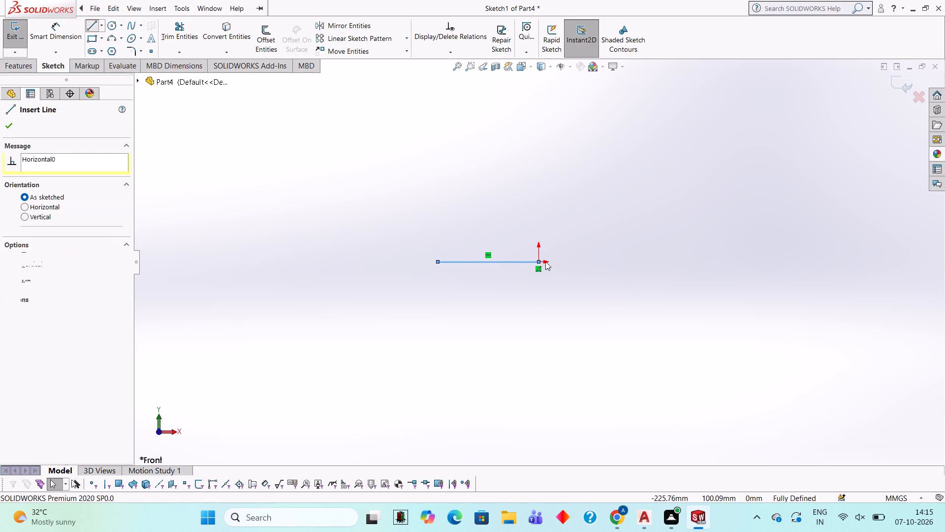
pyautogui.click(539, 262)
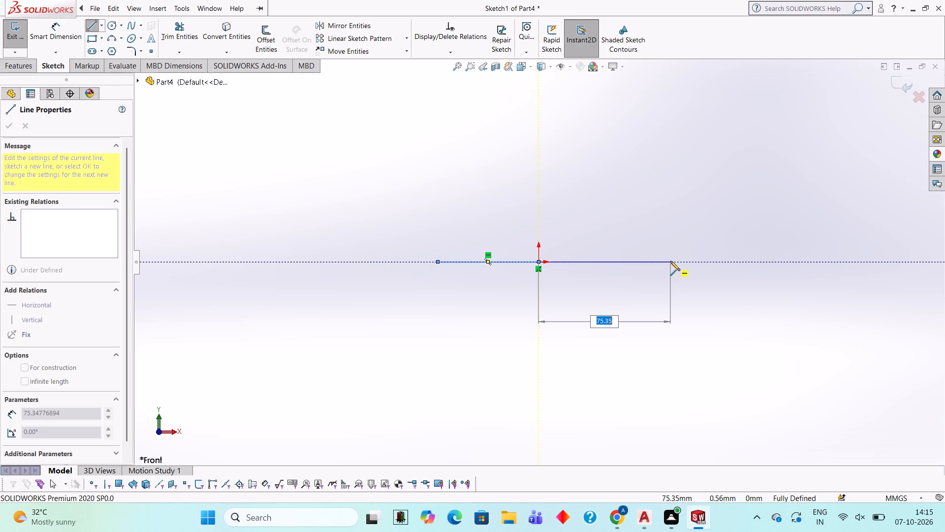
pyautogui.write('57.5')
pyautogui.press('Return')
# Dimension the overall distance between the outer endpoints of the two lines, placing the dimension below them.
pyautogui.scroll(-1, 562, 225)
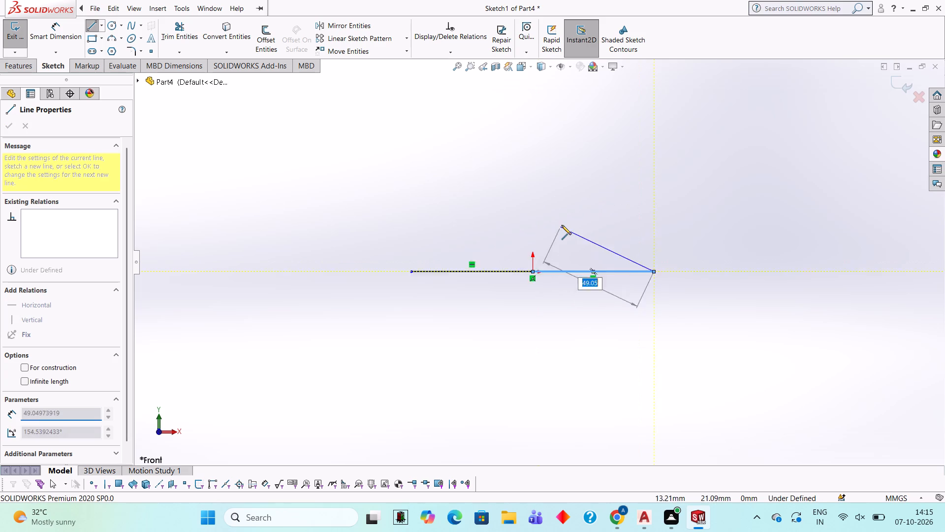
pyautogui.scroll(-1, 562, 225)
pyautogui.scroll(-1, 578, 282)
pyautogui.click(43, 54)
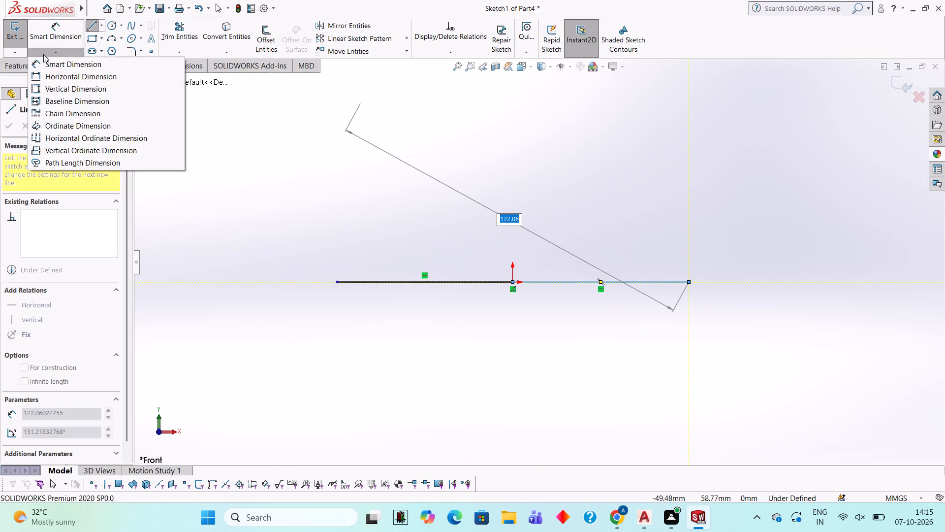
pyautogui.click(54, 45)
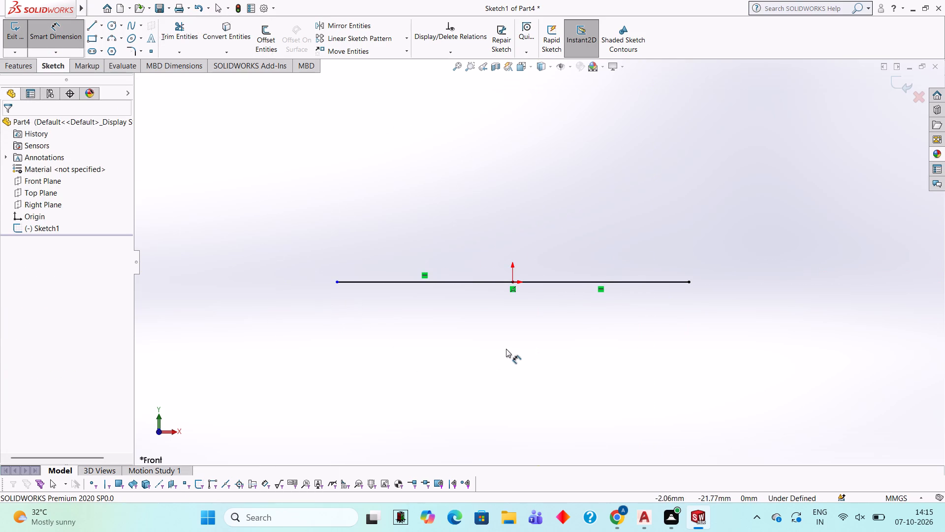
pyautogui.click(338, 285)
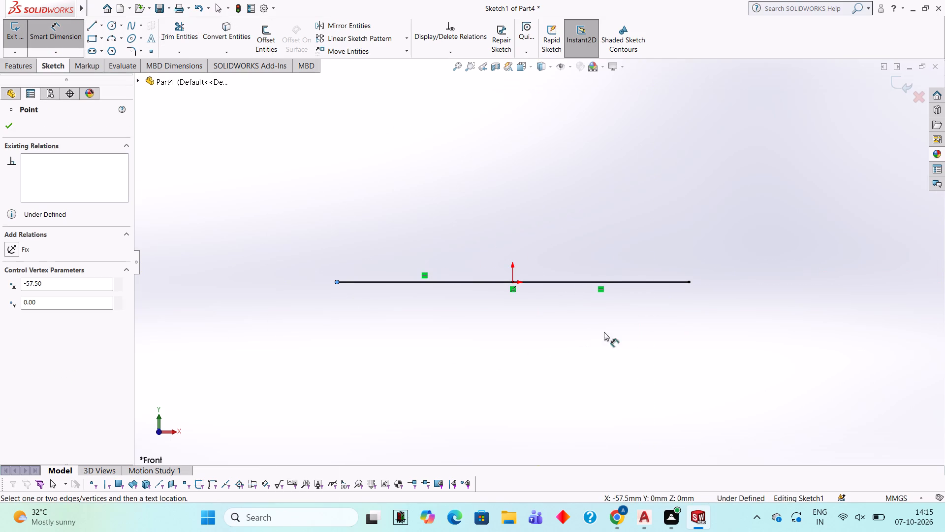
pyautogui.click(689, 284)
pyautogui.click(506, 385)
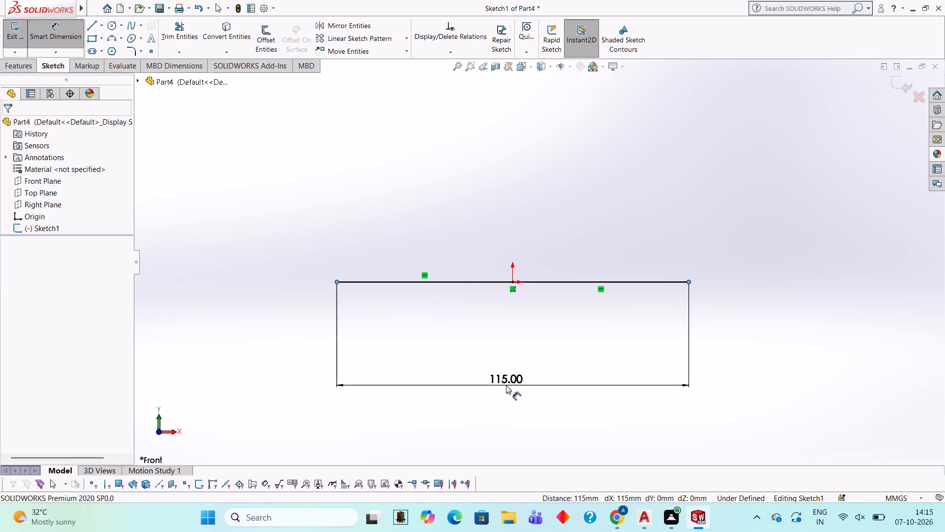
pyautogui.click(463, 371)
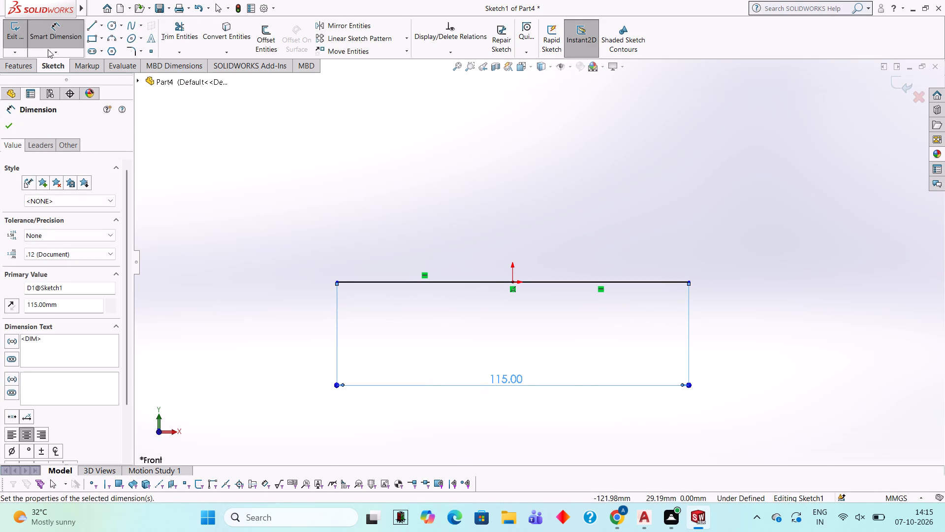
# Dimension the horizontal distance from the origin to the right-hand line's outer endpoint, accepting its value.
pyautogui.click(512, 280)
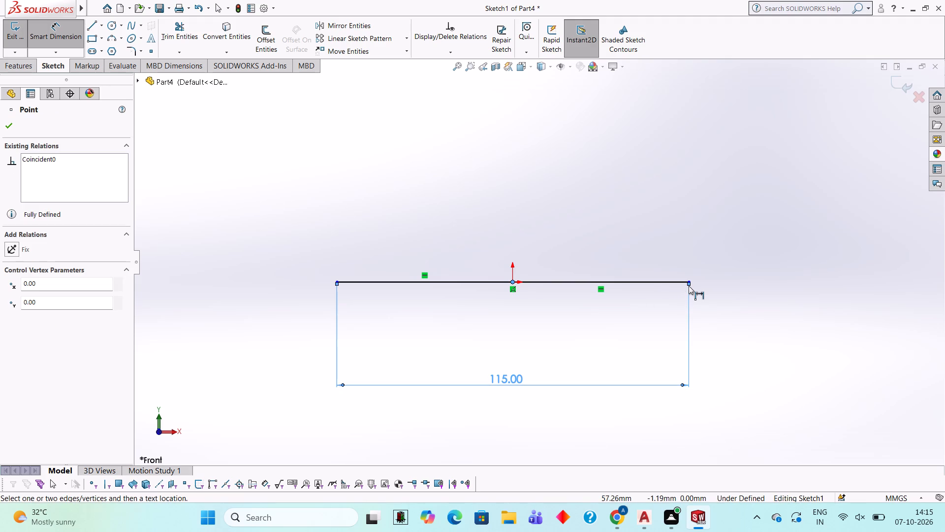
pyautogui.click(688, 279)
pyautogui.click(592, 337)
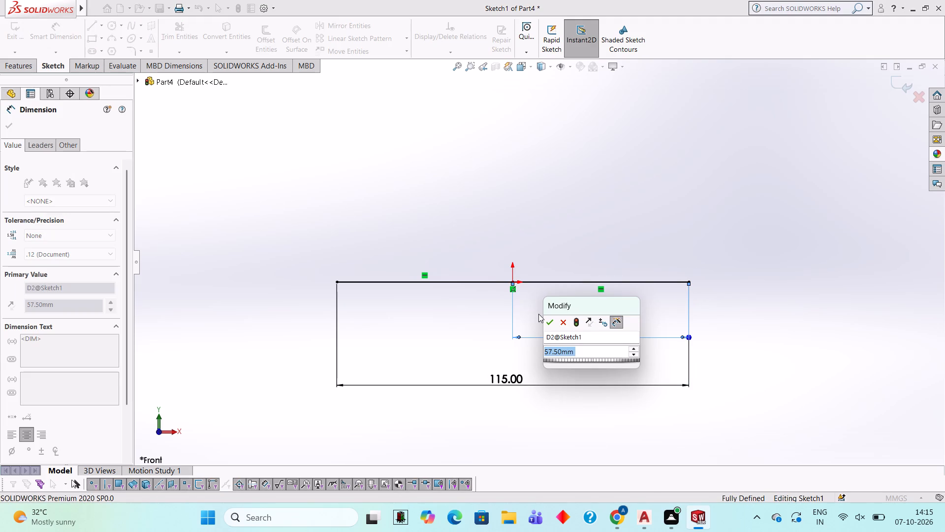
pyautogui.click(546, 318)
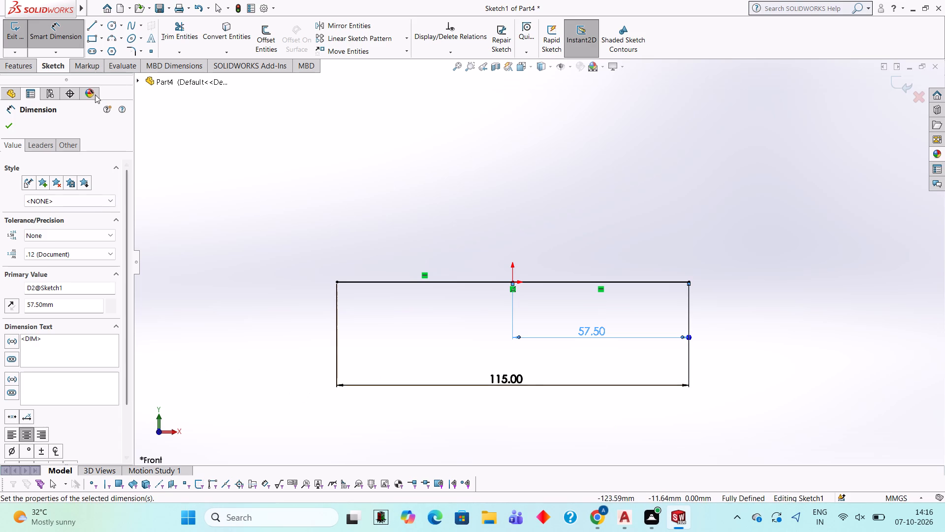
# Draw a circle of radius 20 mm centred on each outer endpoint of the horizontal lines.
pyautogui.click(116, 26)
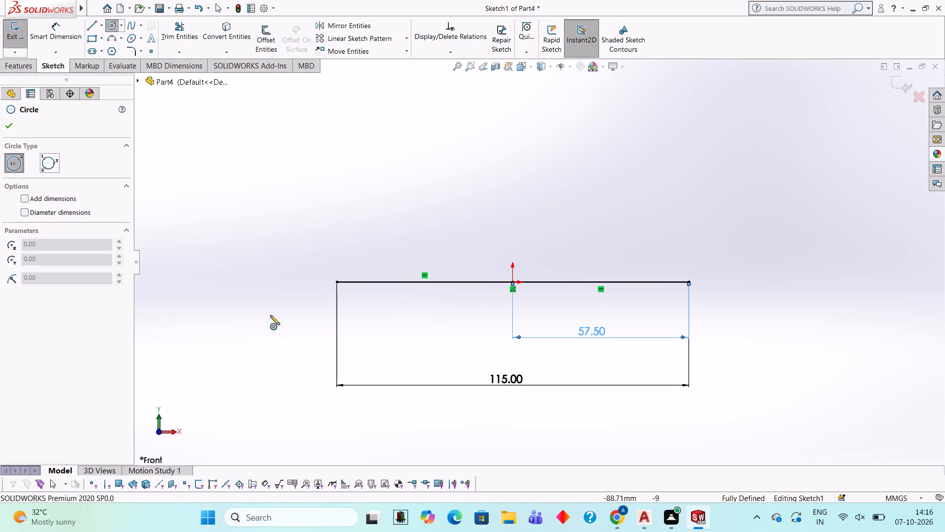
pyautogui.click(337, 283)
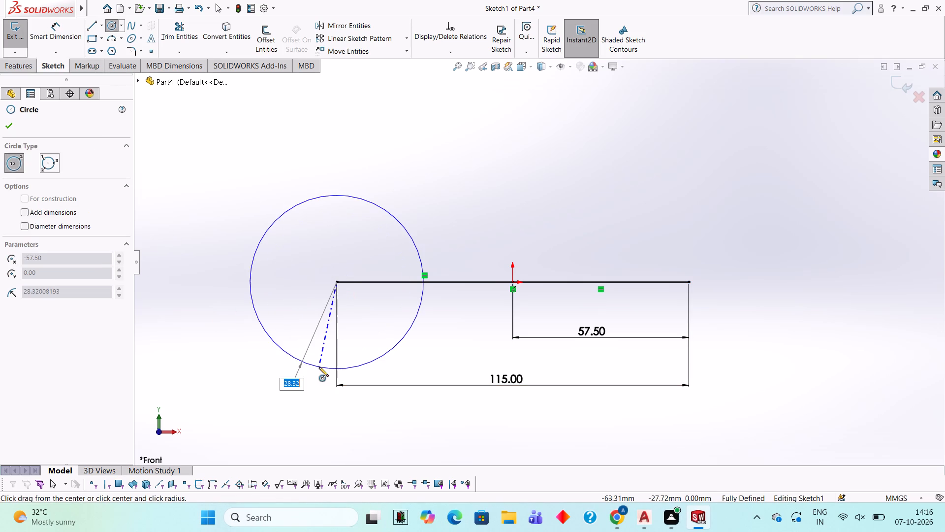
pyautogui.write('20')
pyautogui.press('Return')
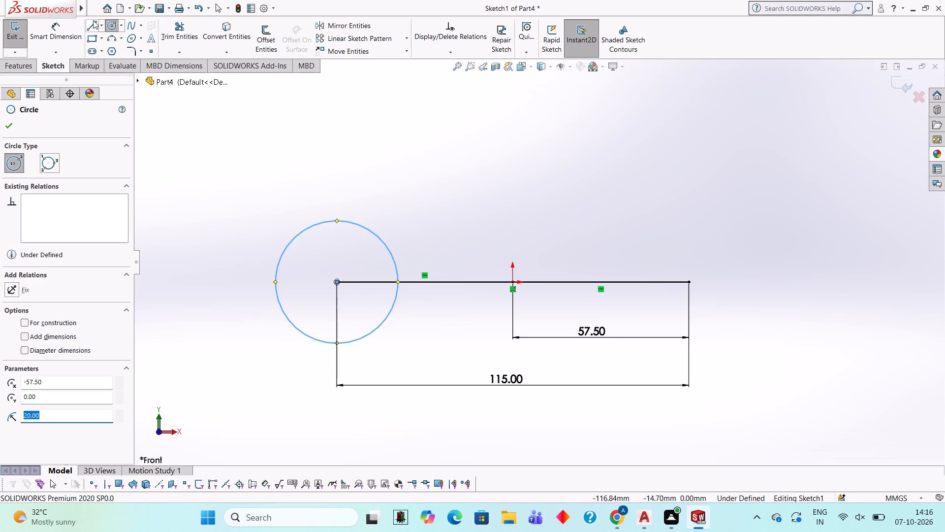
pyautogui.click(688, 282)
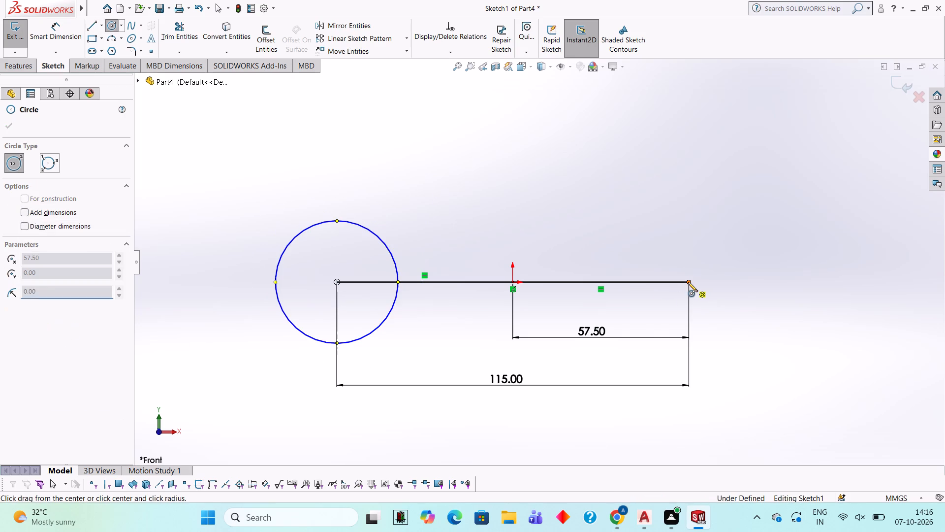
pyautogui.write('20')
pyautogui.press('Return')
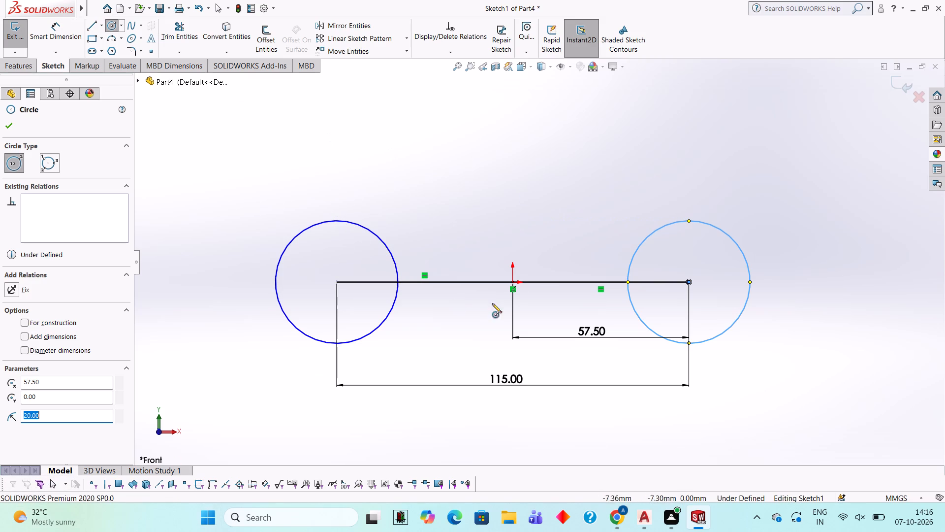
# Draw a circle of radius 35 mm centred on the origin.
pyautogui.click(511, 281)
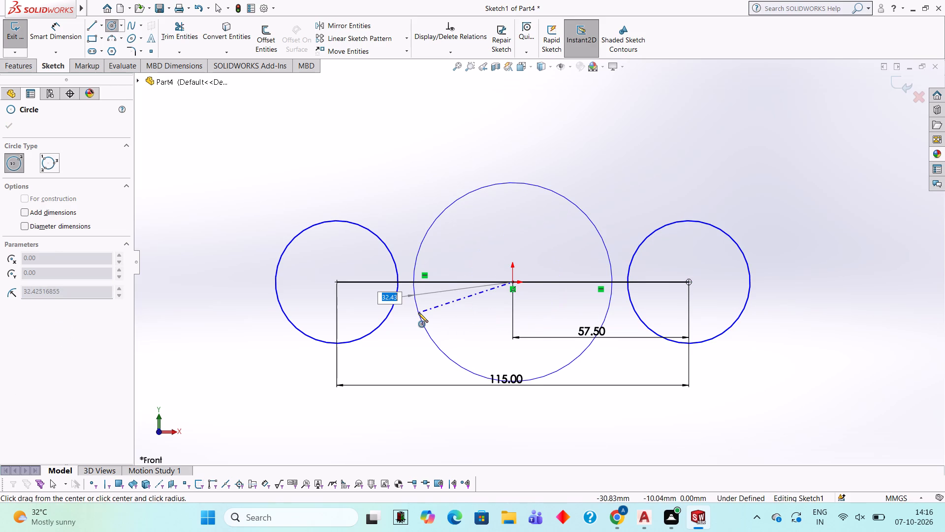
pyautogui.write('35')
pyautogui.press('Return')
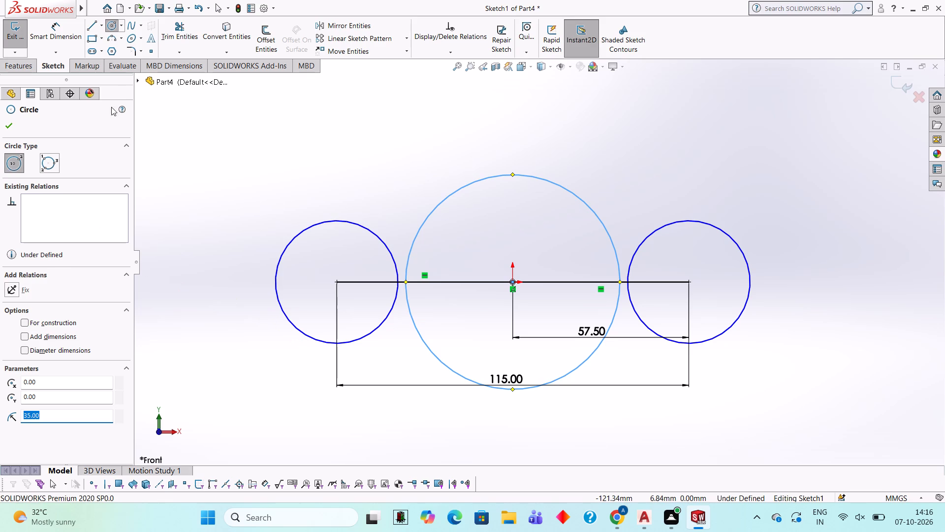
# Draw two lines of about 53 mm from the left circle's top and bottom quadrant points, tangent to the central circle.
pyautogui.click(94, 22)
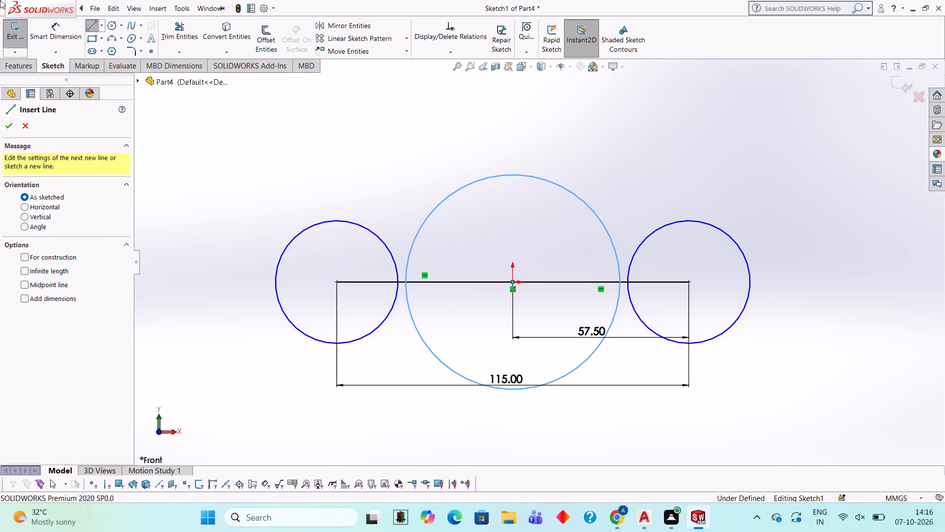
pyautogui.click(337, 220)
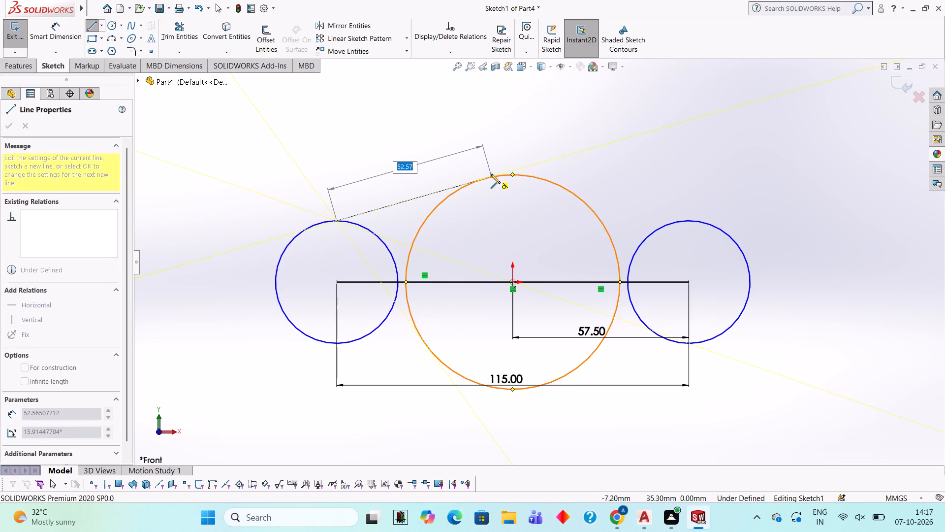
pyautogui.click(491, 174)
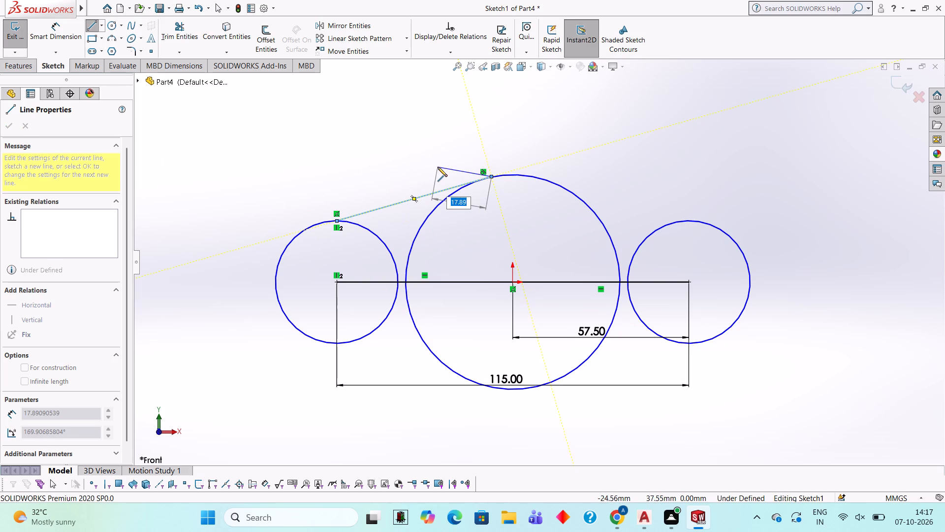
pyautogui.press('Escape')
pyautogui.click(89, 24)
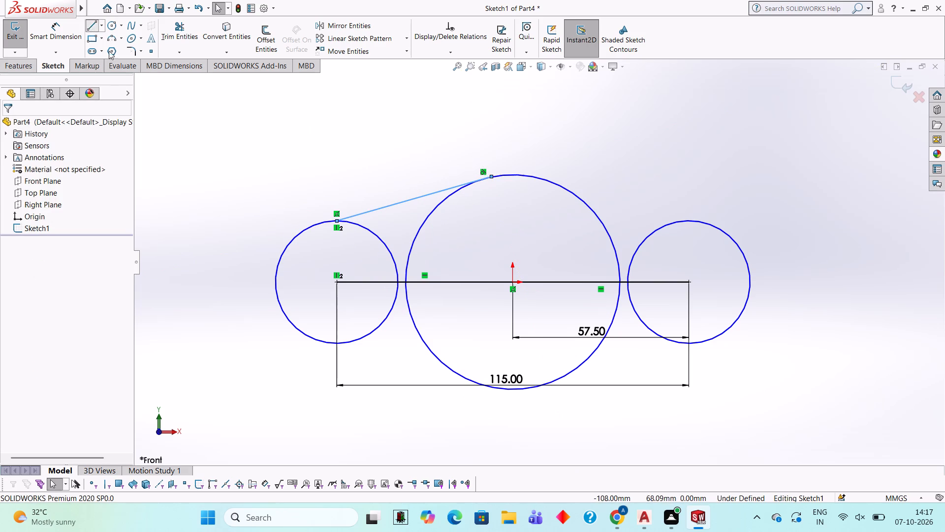
pyautogui.click(337, 343)
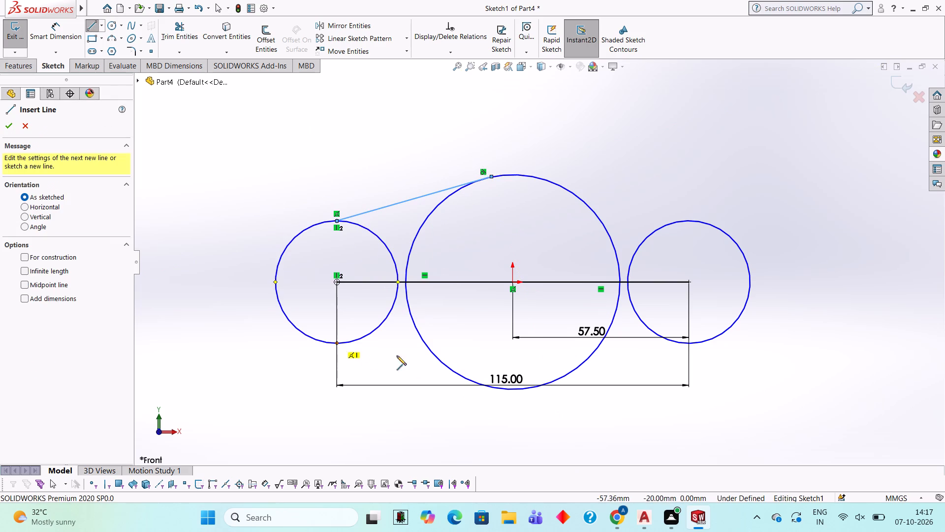
pyautogui.click(493, 391)
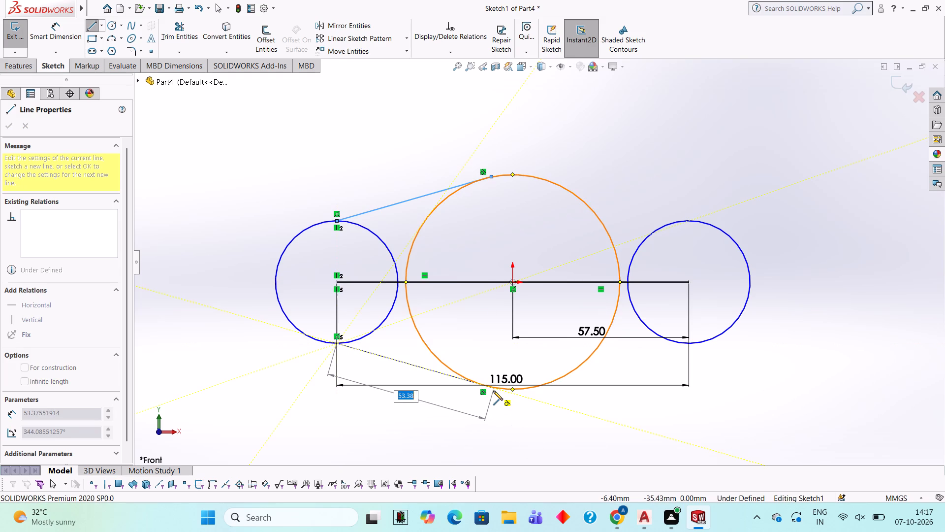
# Draw two lines from the central circle to the right circle: an upper one about 55.5 mm, tangent to both, and a lower one about 53 mm.
pyautogui.press('Escape')
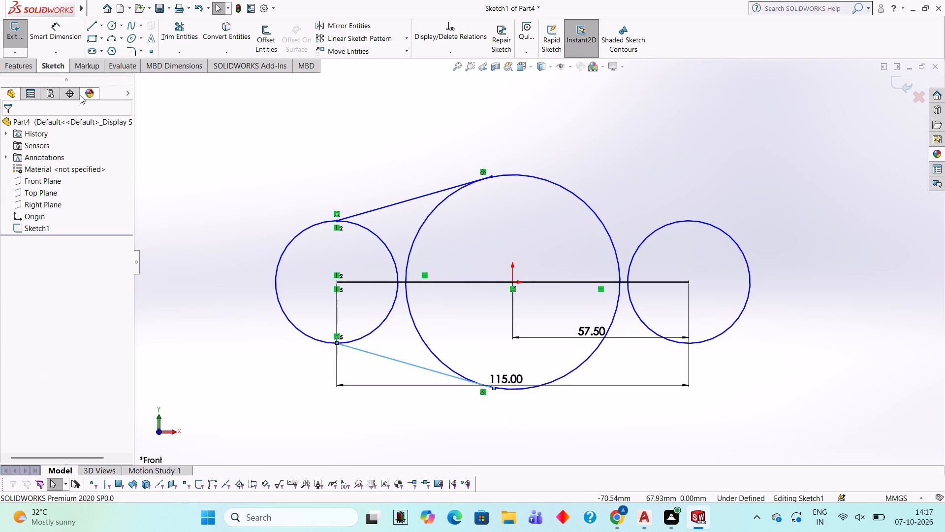
pyautogui.click(88, 28)
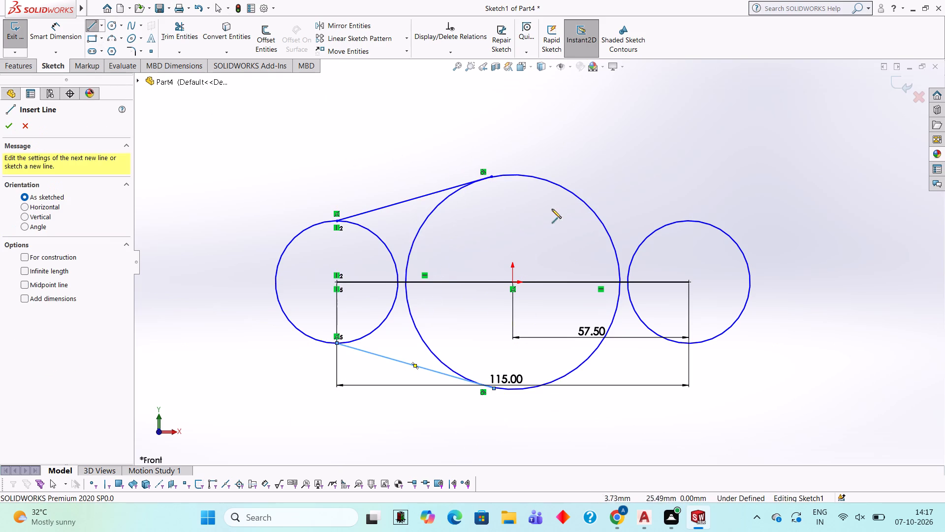
pyautogui.click(528, 174)
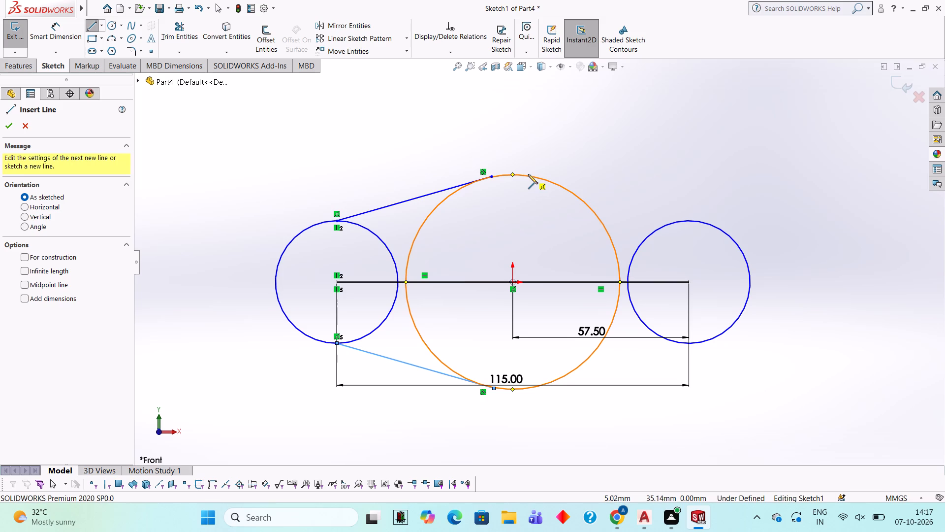
pyautogui.click(722, 228)
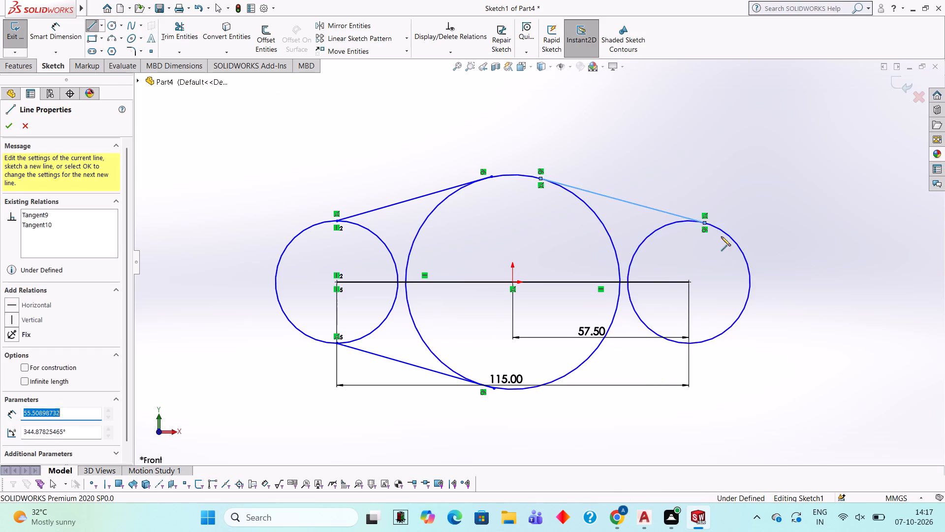
pyautogui.press('Escape')
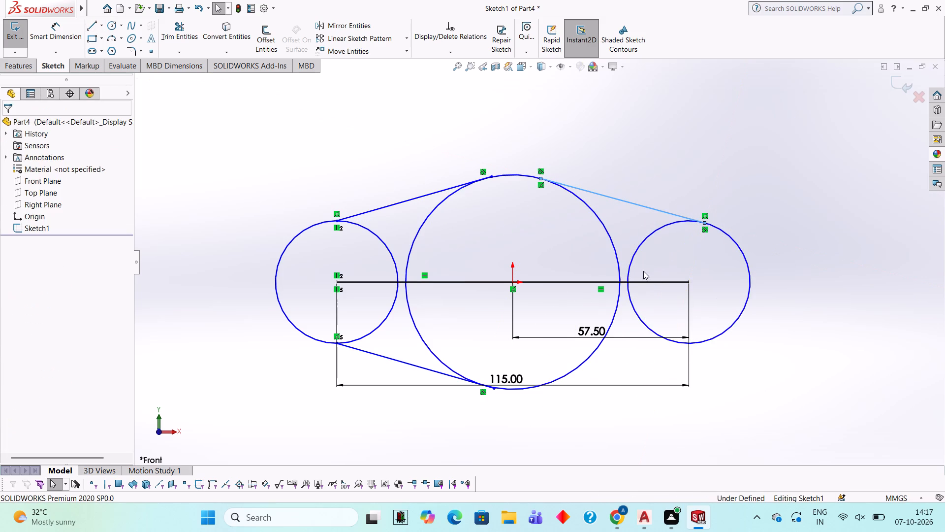
pyautogui.click(96, 23)
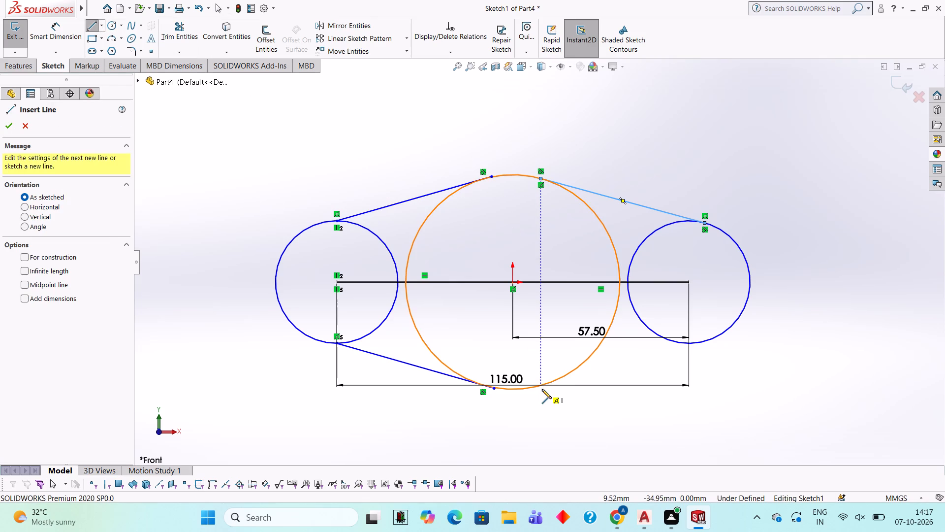
pyautogui.click(543, 384)
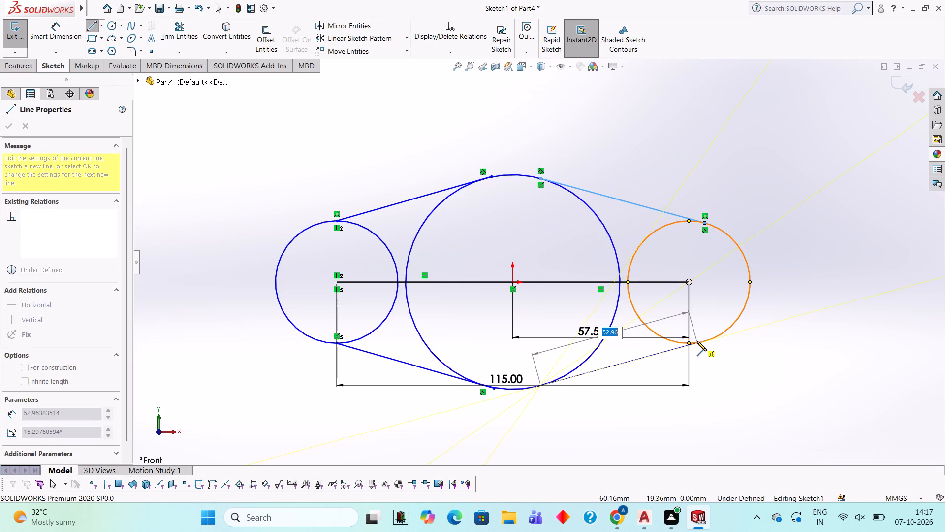
pyautogui.click(697, 341)
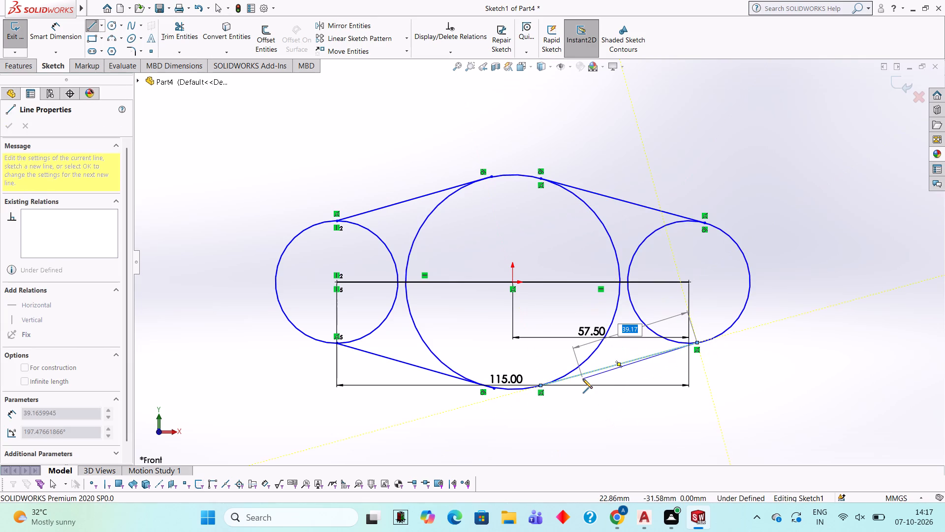
pyautogui.press('Escape')
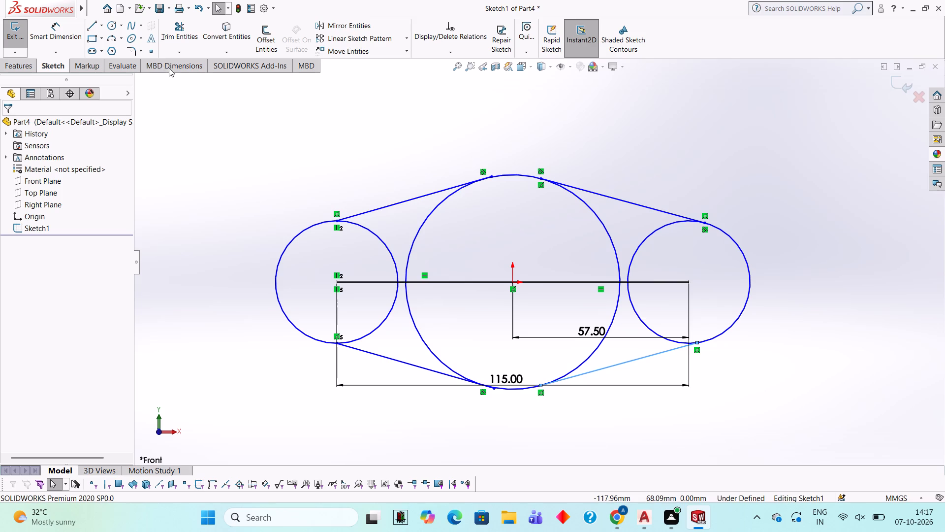
# Set the sketch fillet radius to 20 mm and try to fillet the lower-right line with the left circle.
pyautogui.click(137, 52)
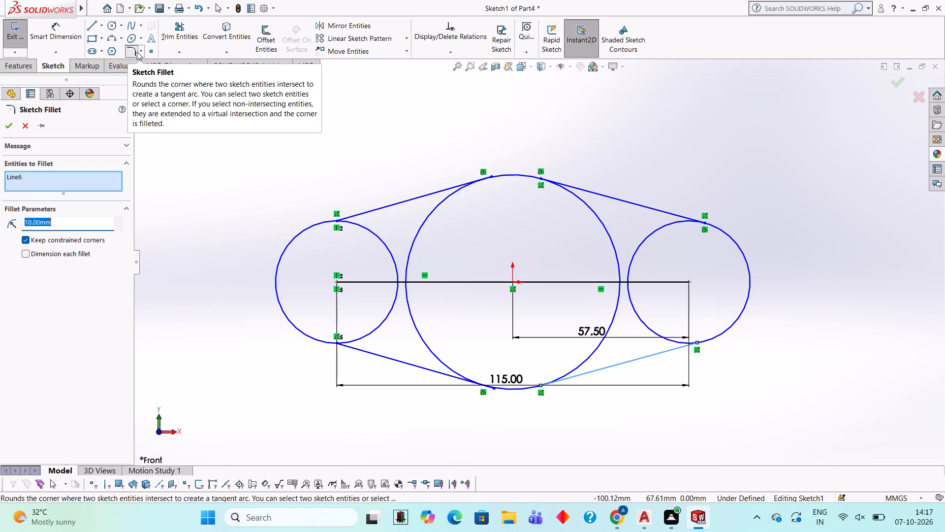
pyautogui.write('20')
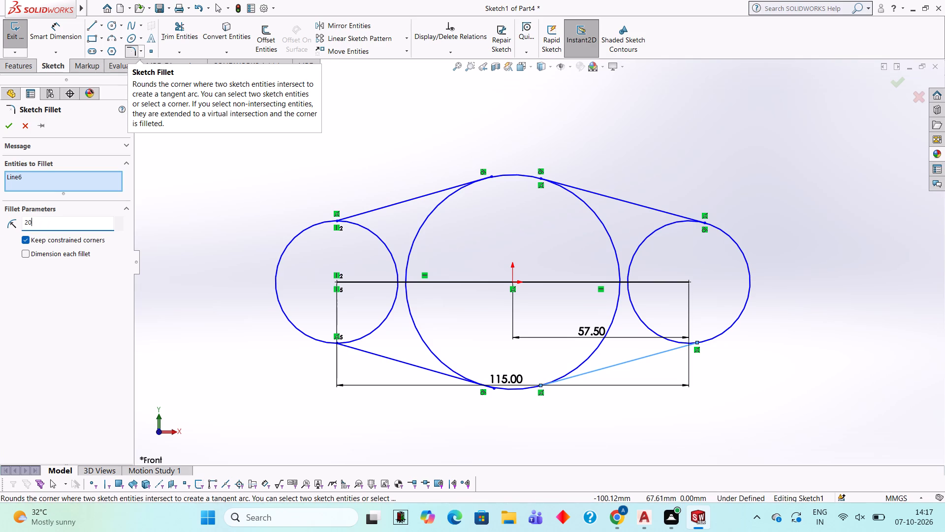
pyautogui.press('Return')
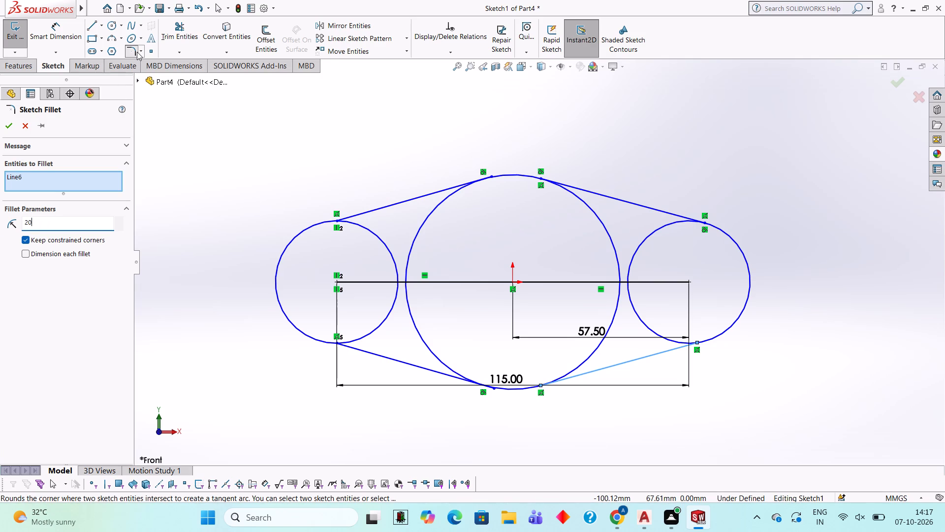
pyautogui.press('Return')
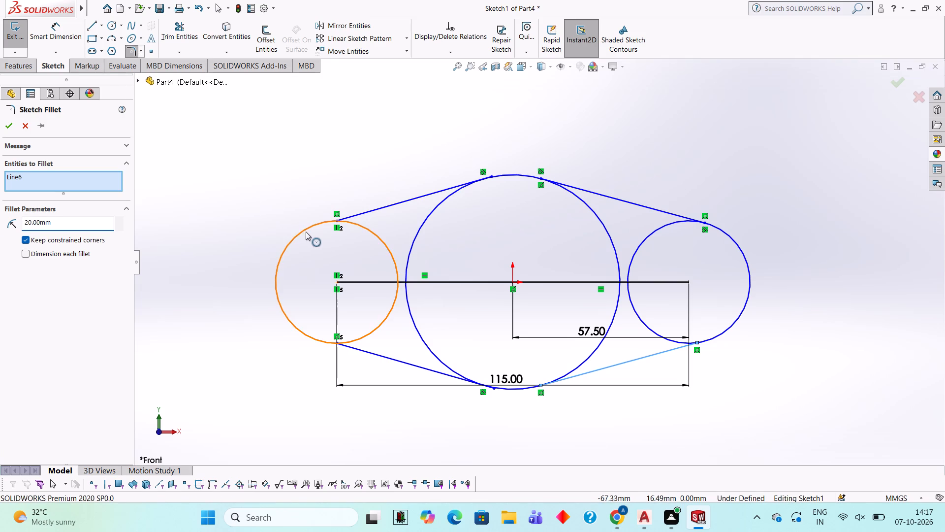
pyautogui.click(305, 232)
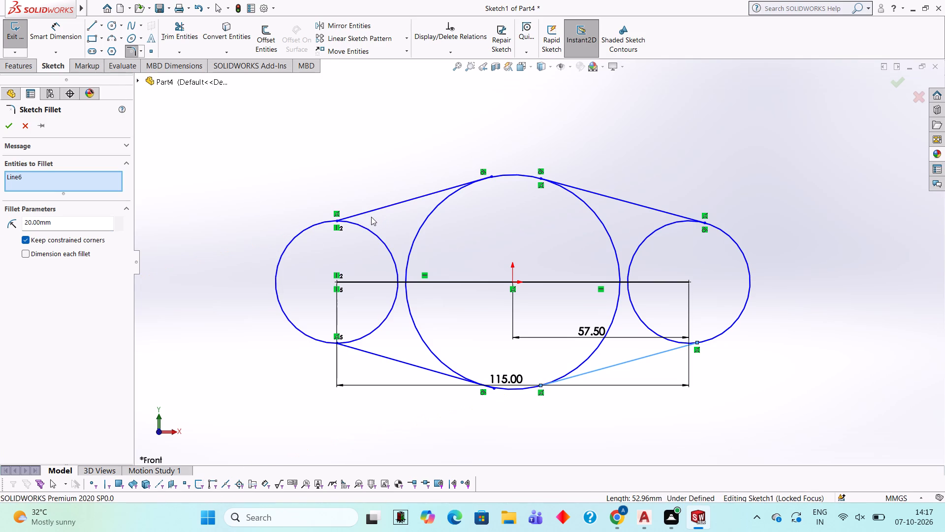
pyautogui.press('Escape')
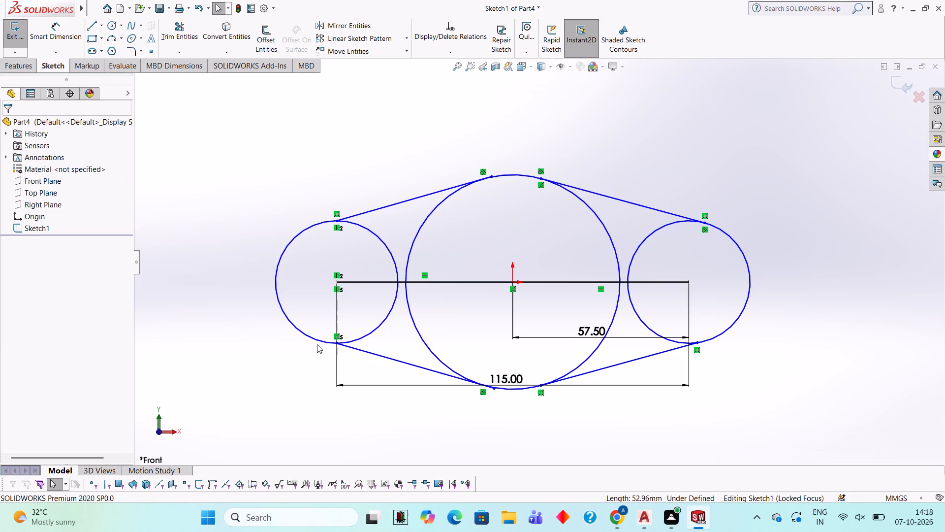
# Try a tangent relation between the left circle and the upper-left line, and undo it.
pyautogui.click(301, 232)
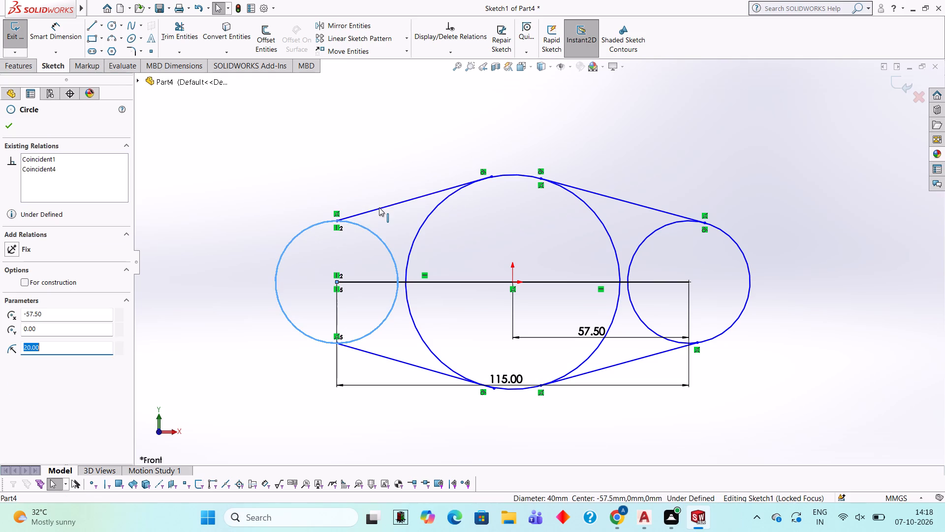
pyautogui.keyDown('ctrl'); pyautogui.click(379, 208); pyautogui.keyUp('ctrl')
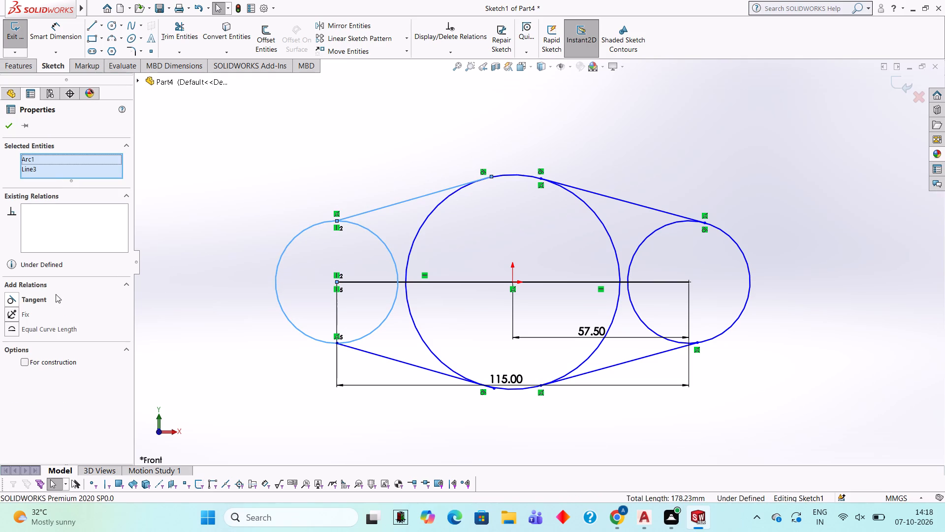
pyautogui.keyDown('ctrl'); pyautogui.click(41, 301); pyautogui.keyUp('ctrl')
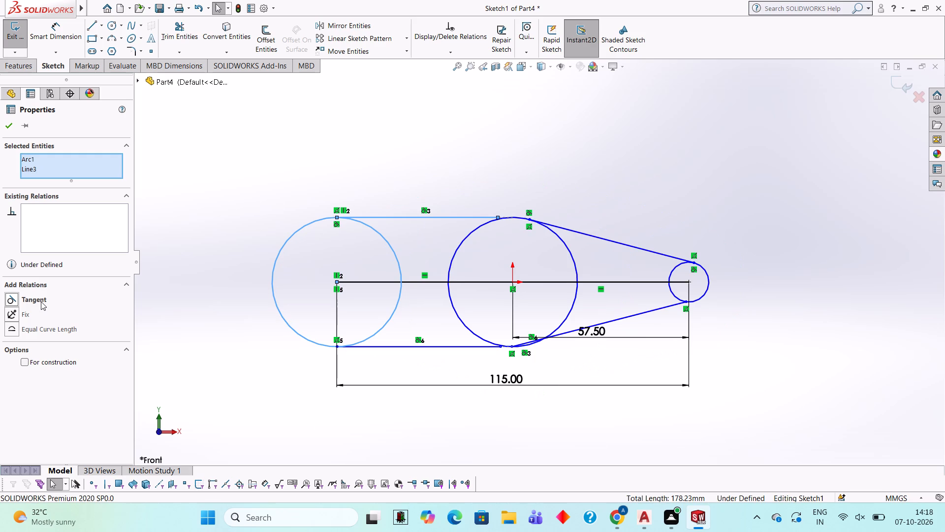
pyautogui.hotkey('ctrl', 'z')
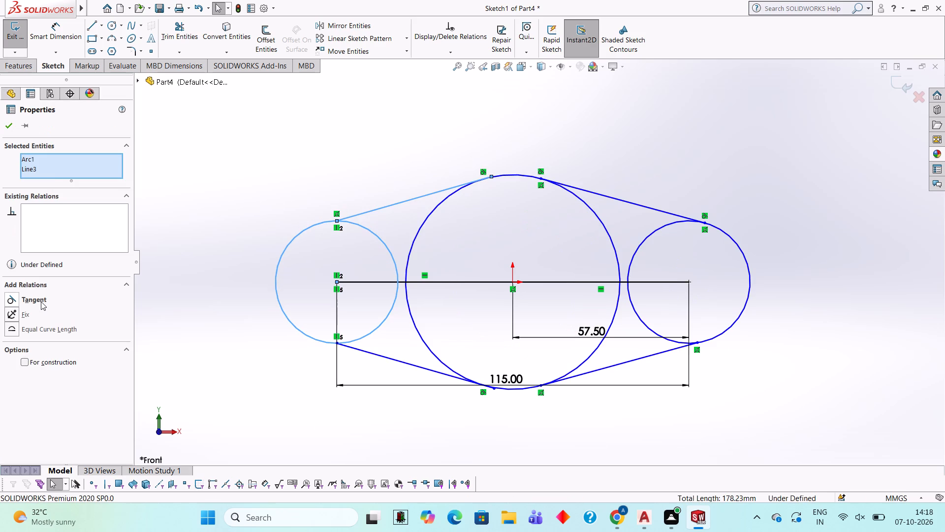
# Fillet the upper-left and upper-right lines together with a 20 mm radius above the central circle.
pyautogui.click(130, 54)
pyautogui.click(612, 197)
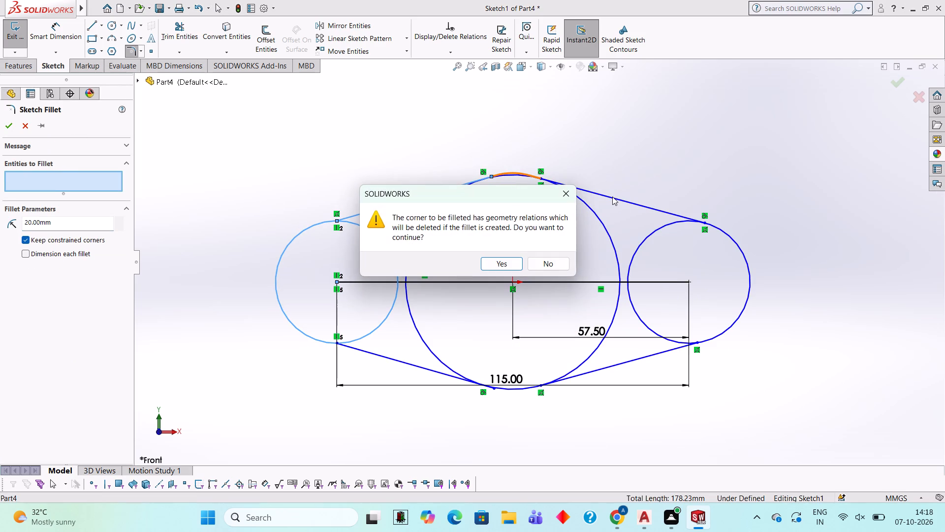
pyautogui.click(570, 197)
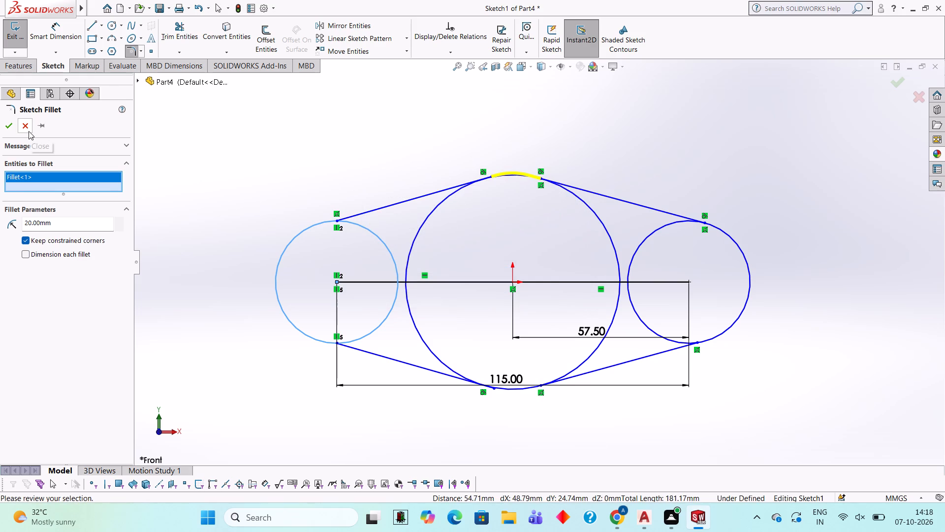
pyautogui.click(10, 126)
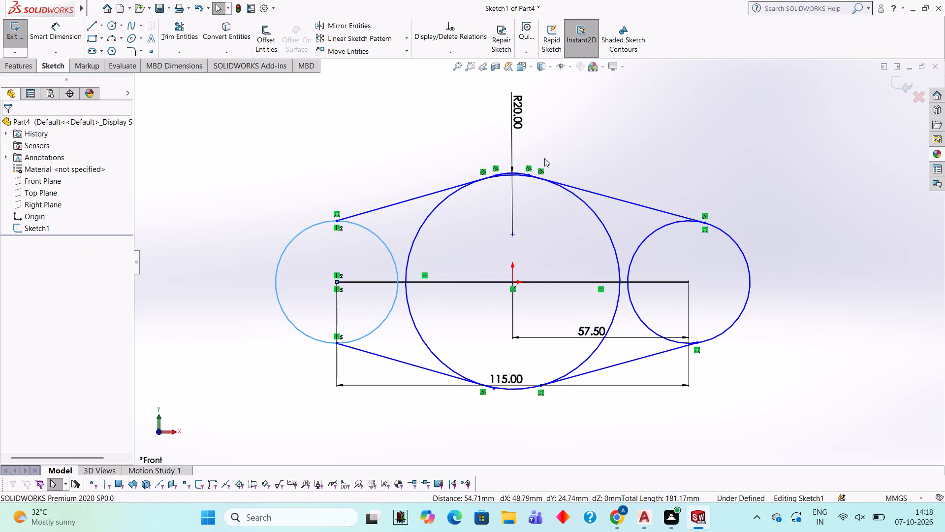
pyautogui.click(595, 152)
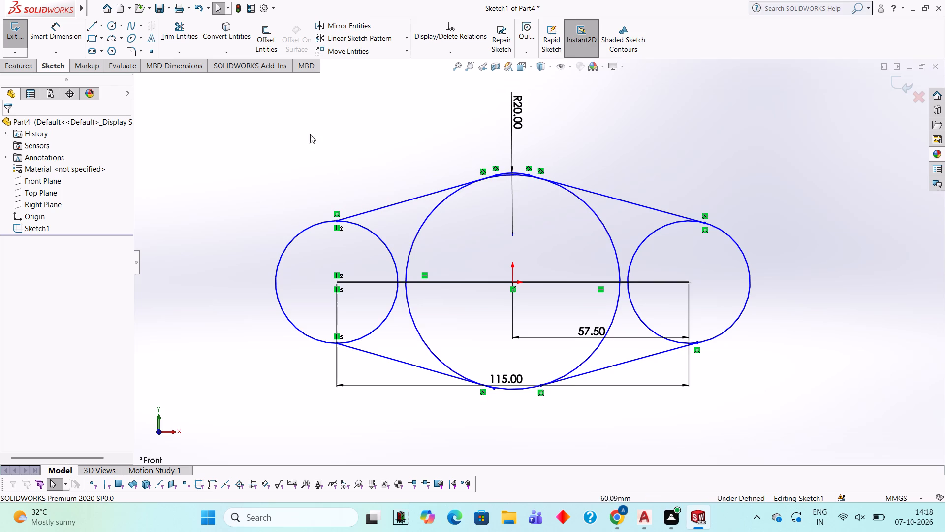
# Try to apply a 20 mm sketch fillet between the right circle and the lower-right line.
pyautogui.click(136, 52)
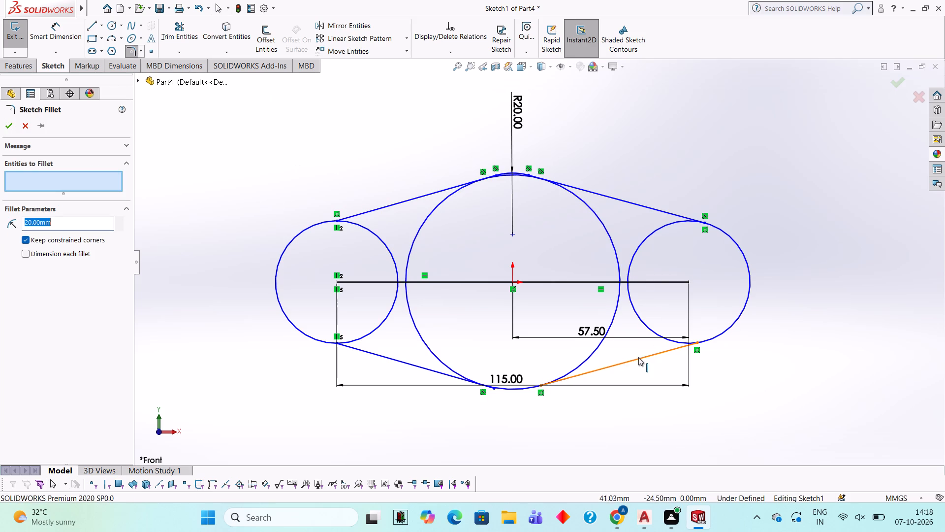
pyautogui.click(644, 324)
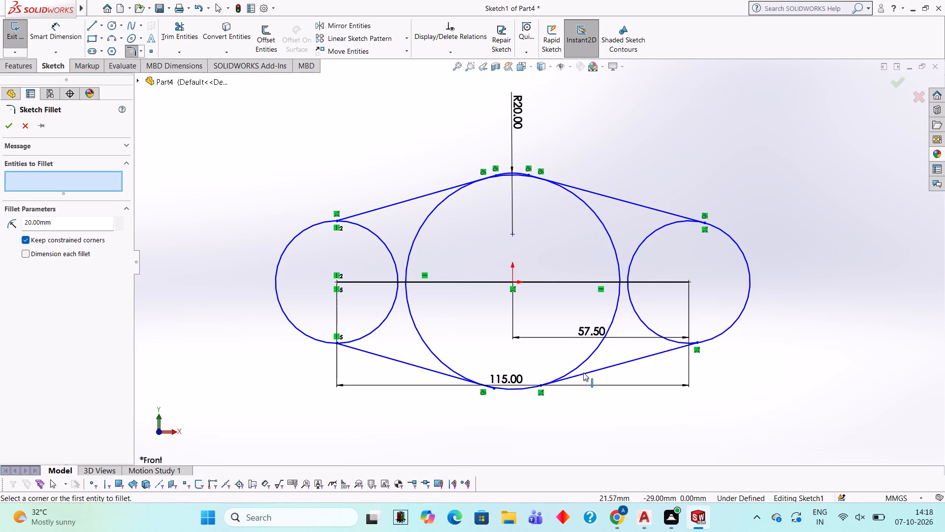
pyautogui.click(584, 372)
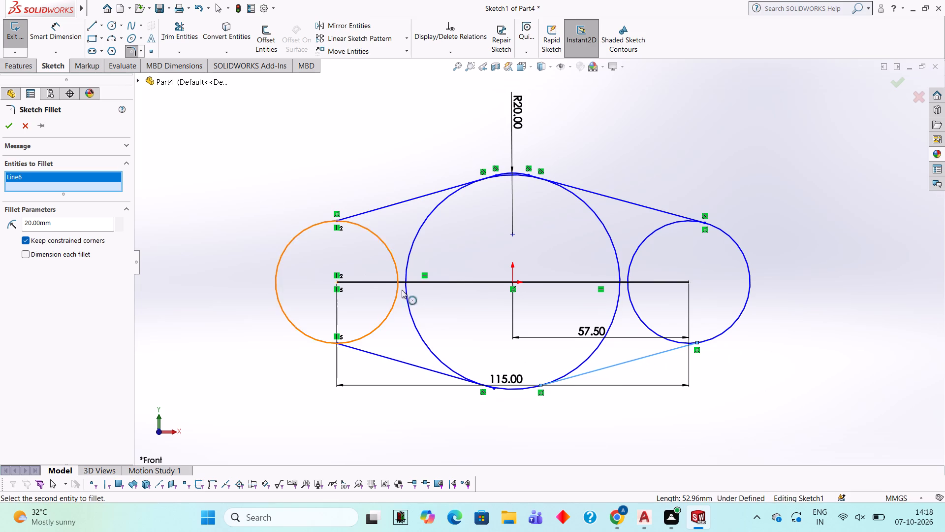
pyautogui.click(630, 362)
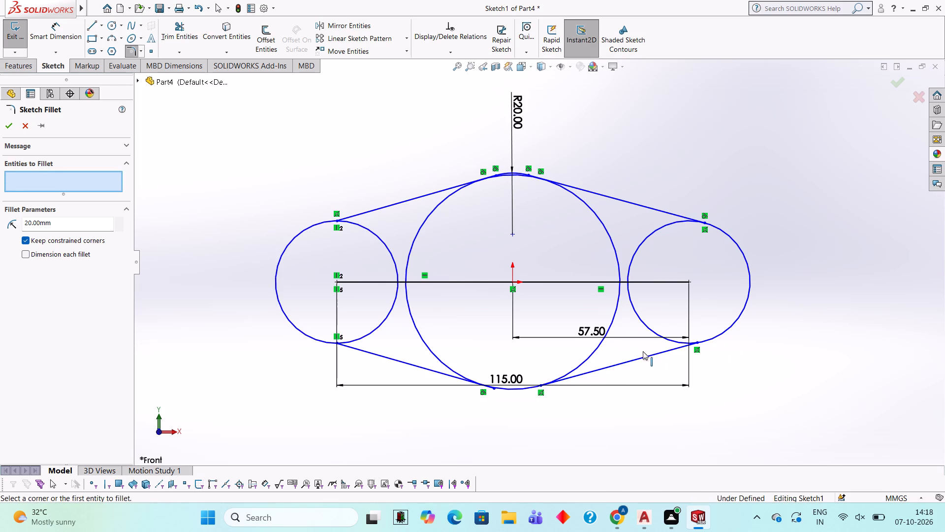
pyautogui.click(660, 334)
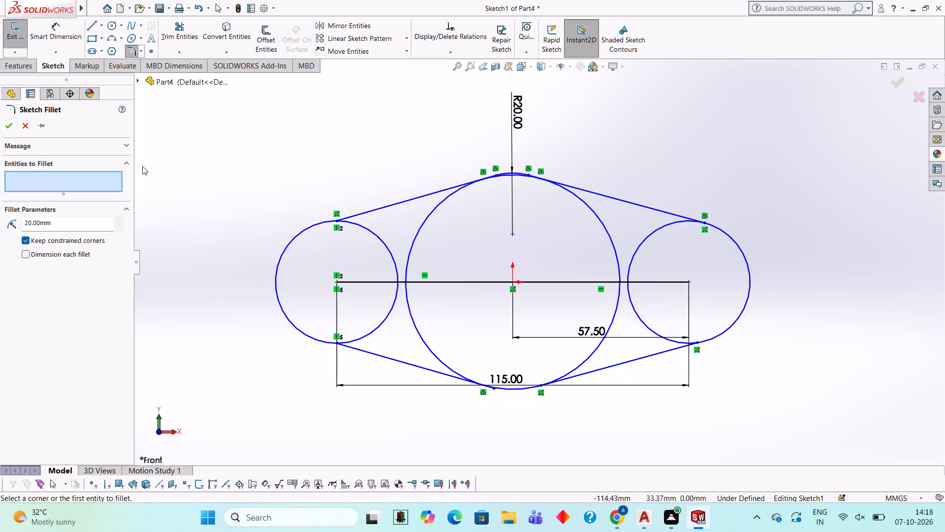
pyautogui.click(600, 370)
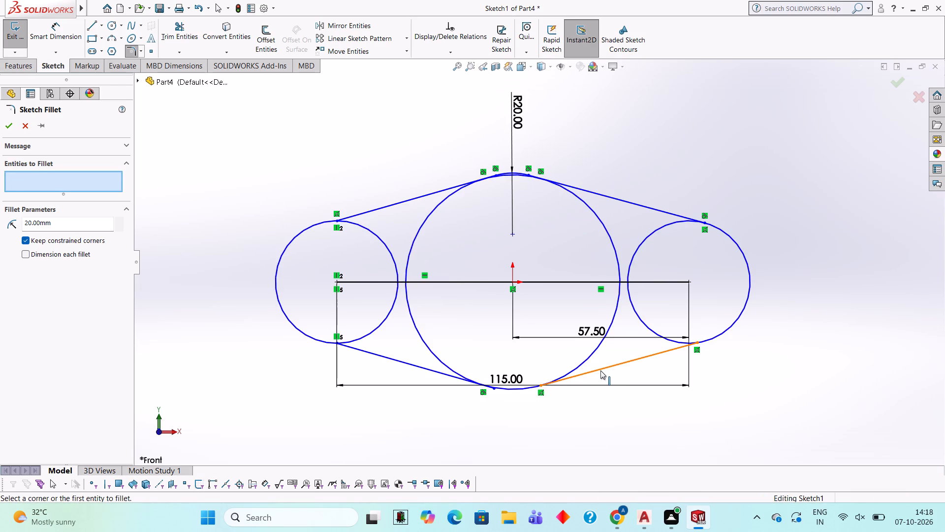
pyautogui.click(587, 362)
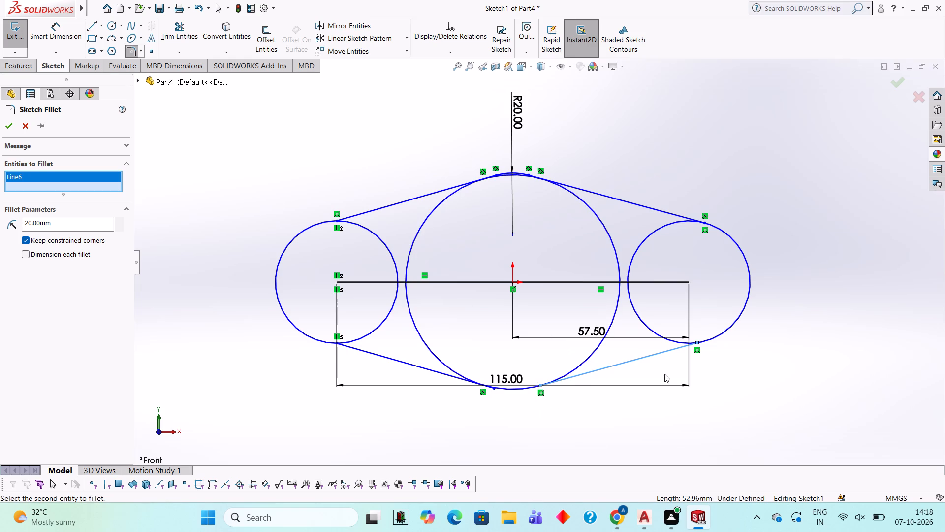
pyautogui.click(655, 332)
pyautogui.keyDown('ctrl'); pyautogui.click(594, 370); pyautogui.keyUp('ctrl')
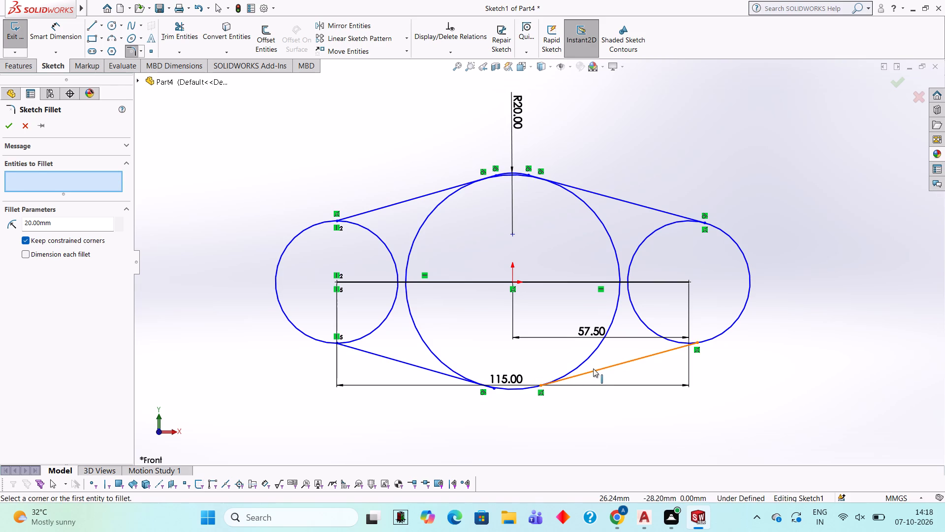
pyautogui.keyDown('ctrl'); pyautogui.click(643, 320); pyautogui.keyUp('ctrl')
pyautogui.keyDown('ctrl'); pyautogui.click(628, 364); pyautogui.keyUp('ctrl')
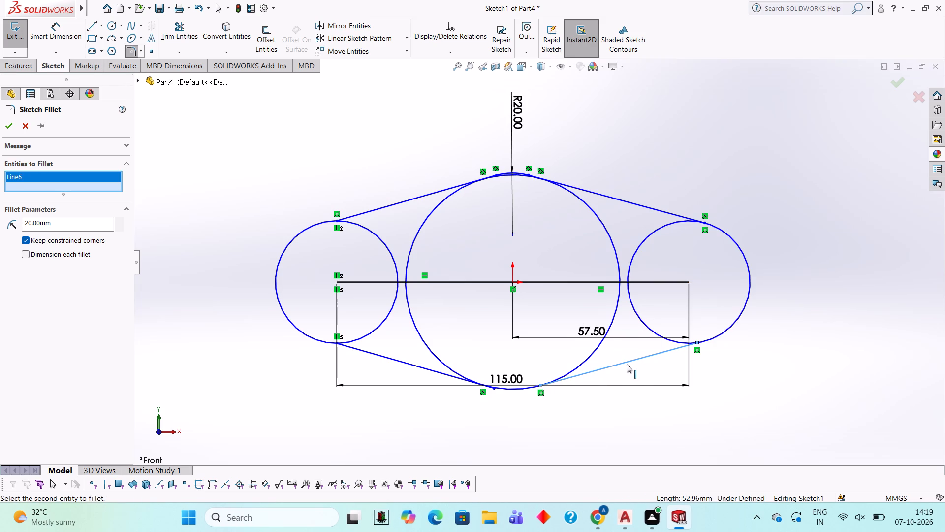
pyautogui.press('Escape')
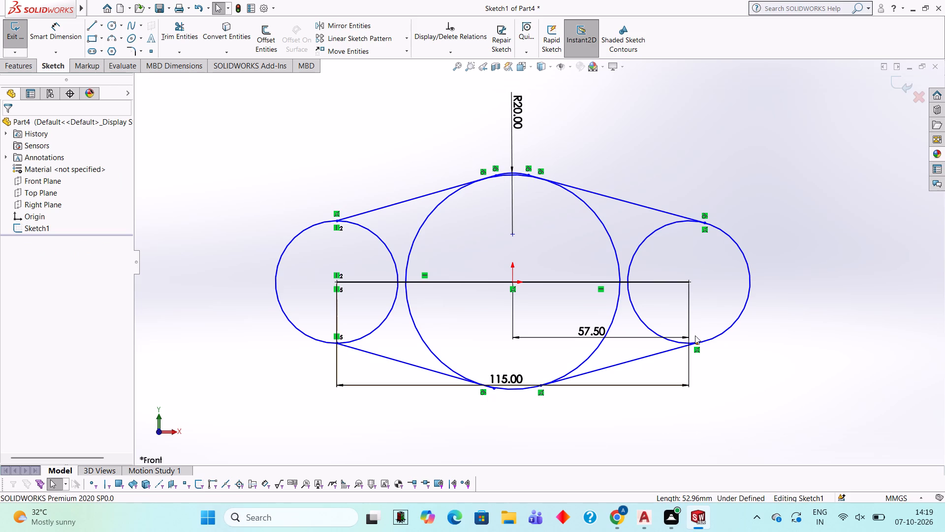
# Add a tangent relation between the right circle and the lower-right line.
pyautogui.click(635, 306)
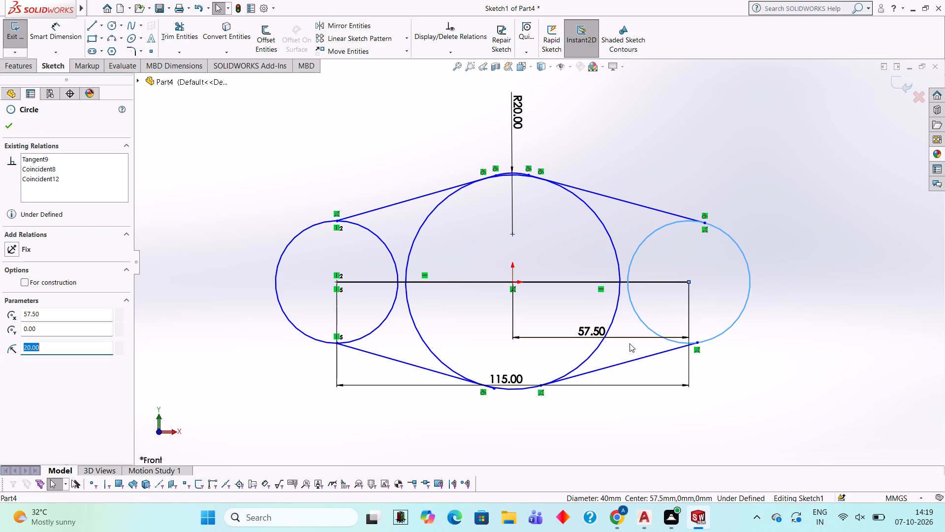
pyautogui.keyDown('ctrl'); pyautogui.click(629, 364); pyautogui.keyUp('ctrl')
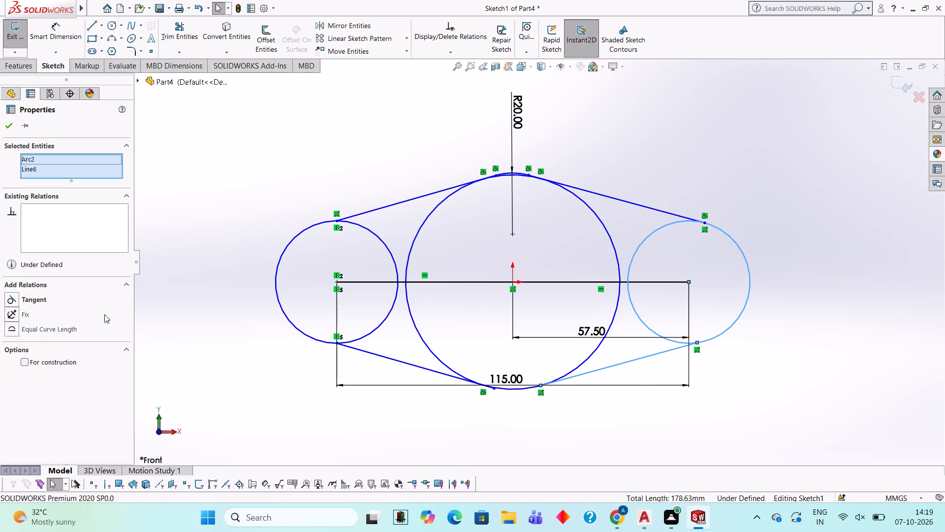
pyautogui.keyDown('ctrl'); pyautogui.click(46, 298); pyautogui.keyUp('ctrl')
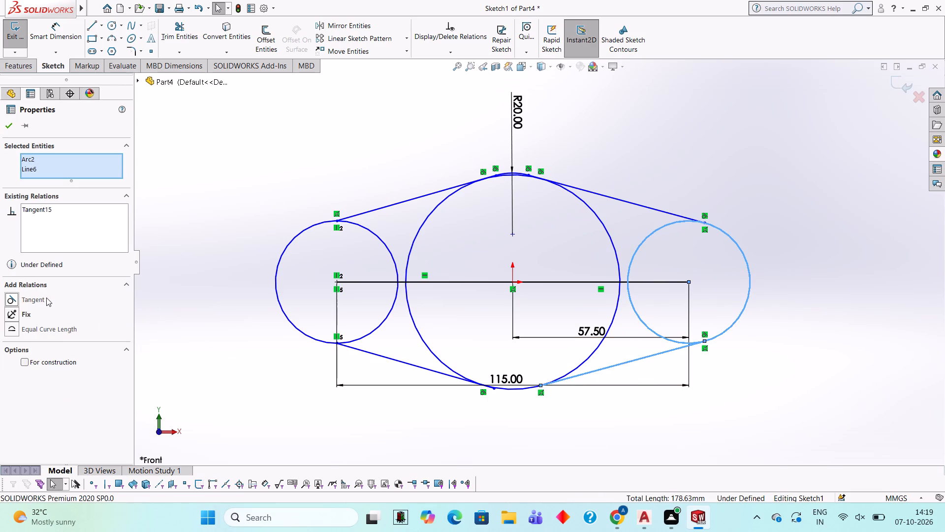
pyautogui.keyDown('ctrl'); pyautogui.click(46, 298); pyautogui.keyUp('ctrl')
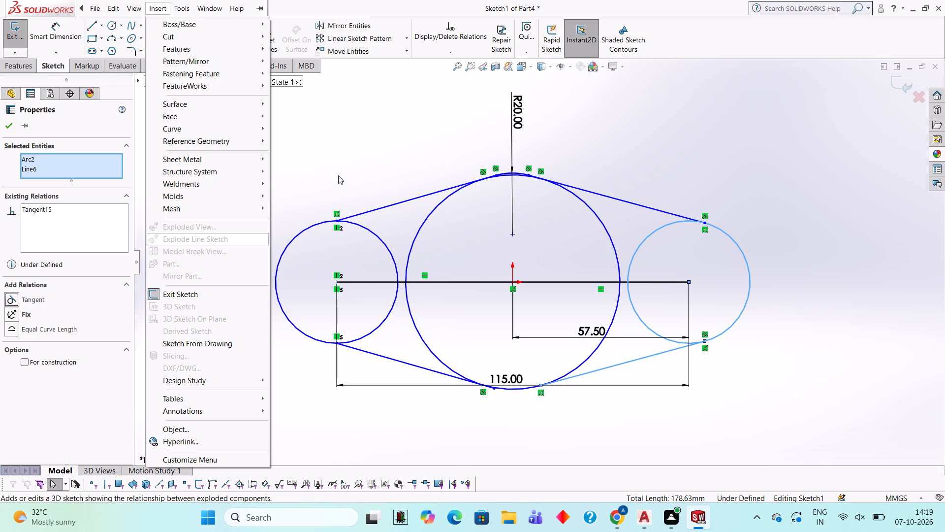
pyautogui.press('Escape')
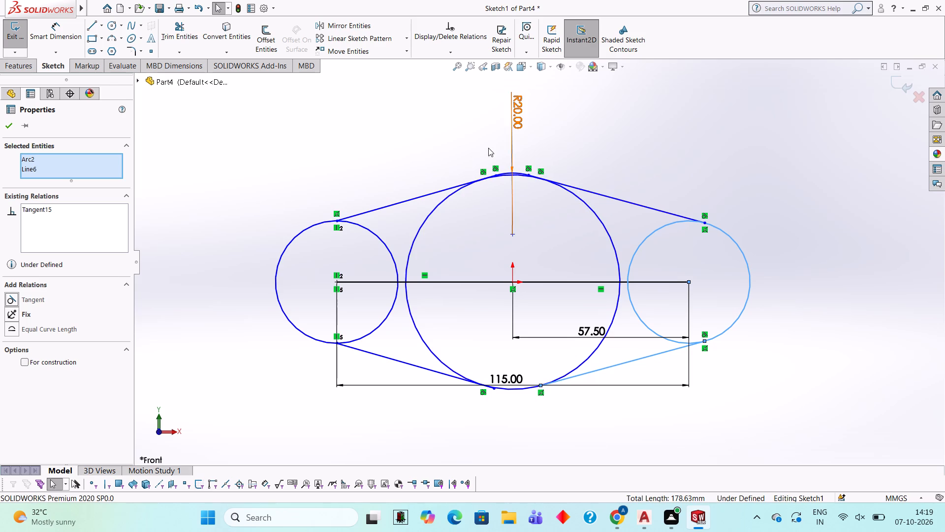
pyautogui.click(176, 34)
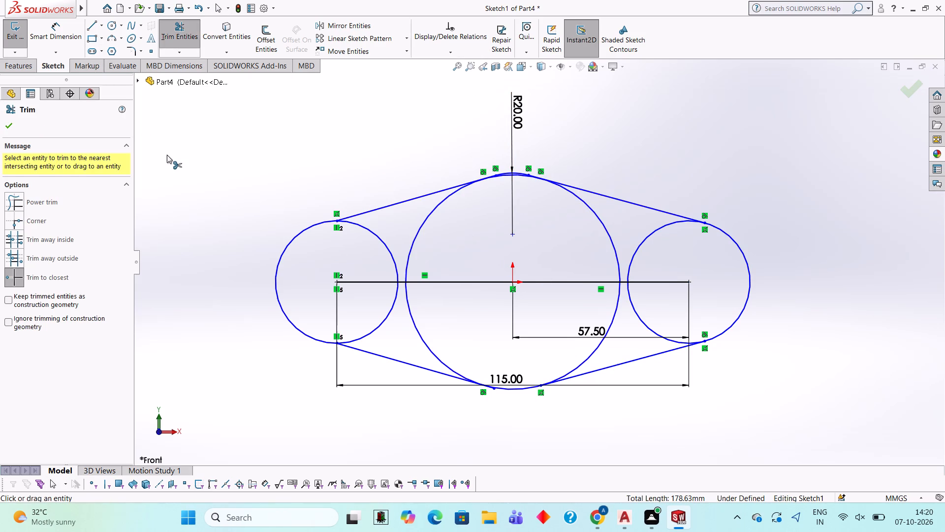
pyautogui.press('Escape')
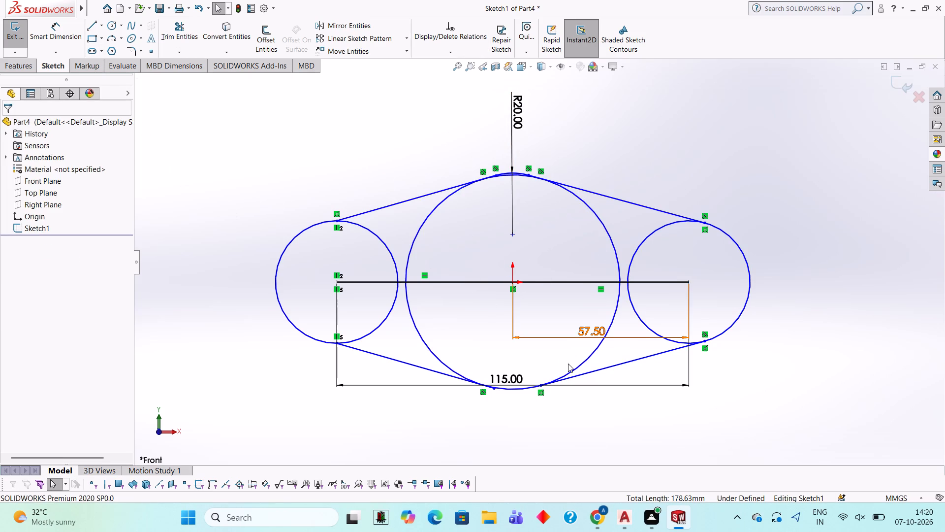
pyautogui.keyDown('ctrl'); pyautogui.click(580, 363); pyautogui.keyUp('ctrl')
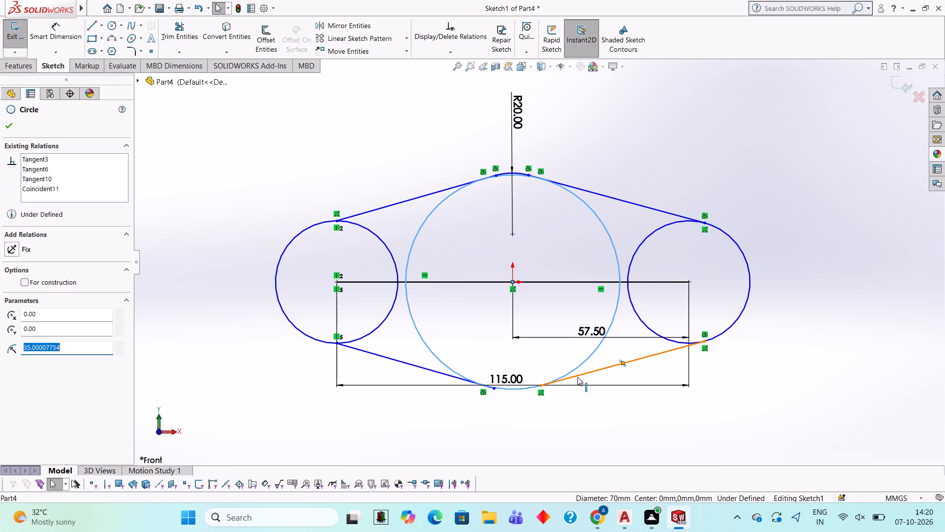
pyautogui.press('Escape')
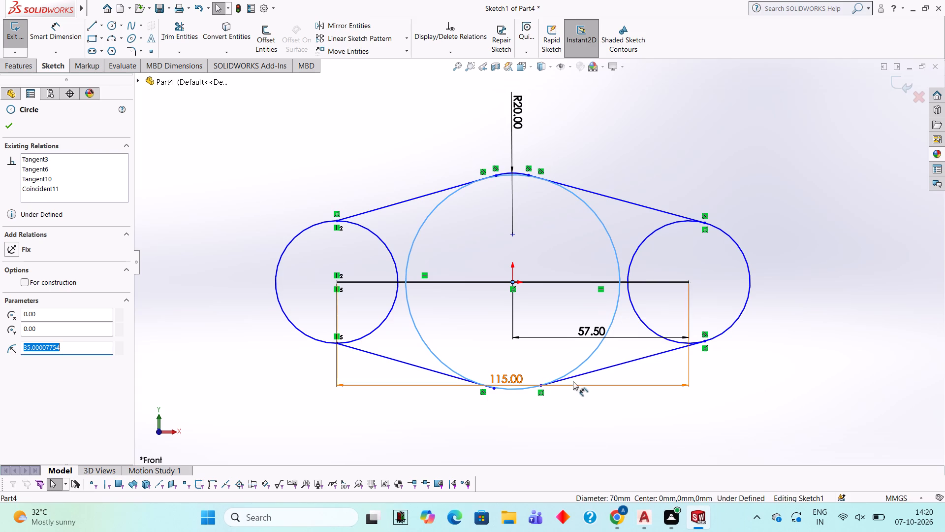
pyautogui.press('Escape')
# Add a tangent relation between the central circle and the lower-right line.
pyautogui.click(594, 352)
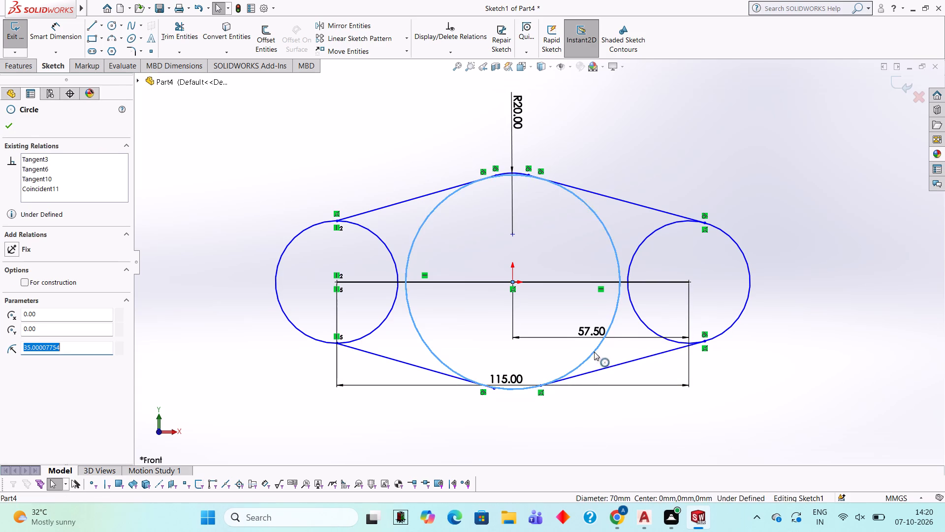
pyautogui.keyDown('ctrl'); pyautogui.click(590, 371); pyautogui.keyUp('ctrl')
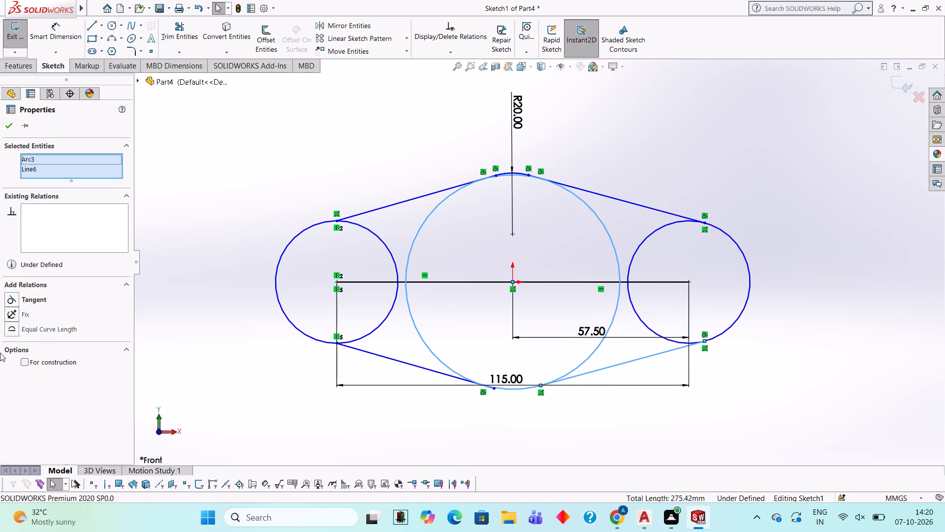
pyautogui.keyDown('ctrl'); pyautogui.click(45, 301); pyautogui.keyUp('ctrl')
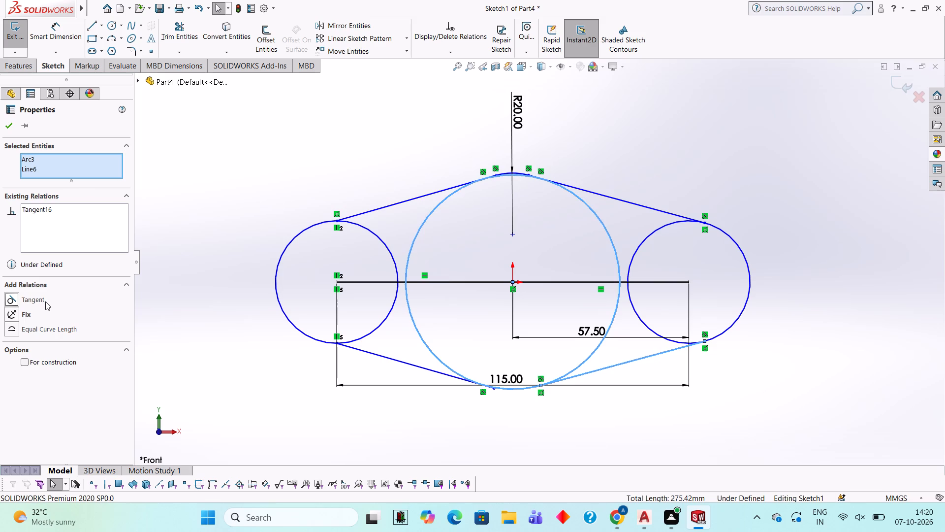
pyautogui.press('Escape')
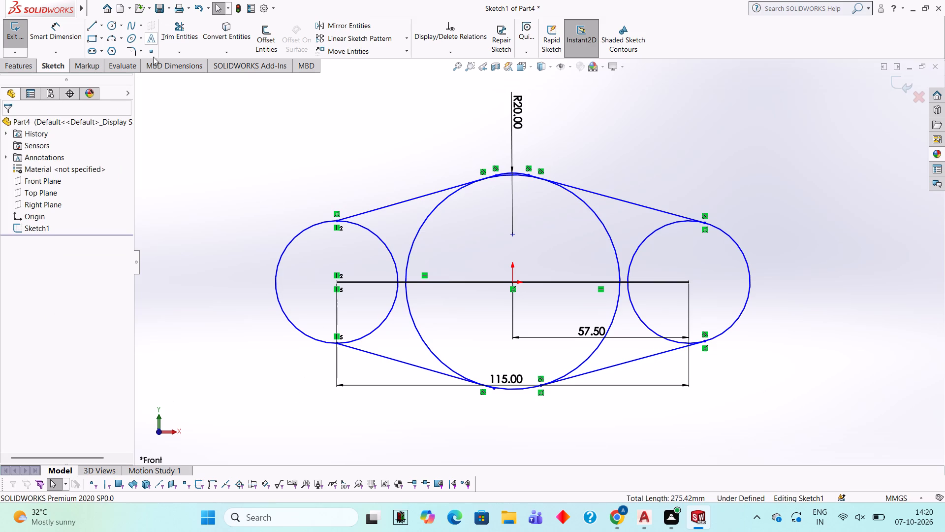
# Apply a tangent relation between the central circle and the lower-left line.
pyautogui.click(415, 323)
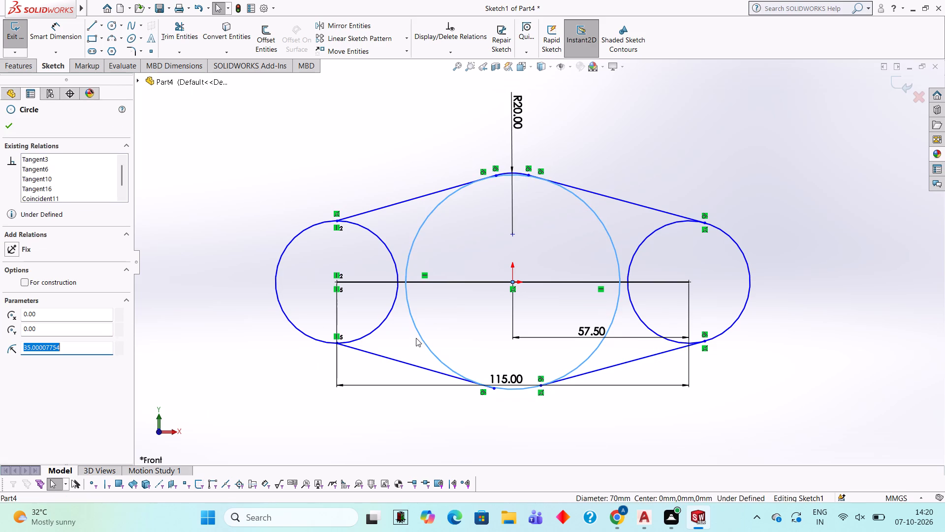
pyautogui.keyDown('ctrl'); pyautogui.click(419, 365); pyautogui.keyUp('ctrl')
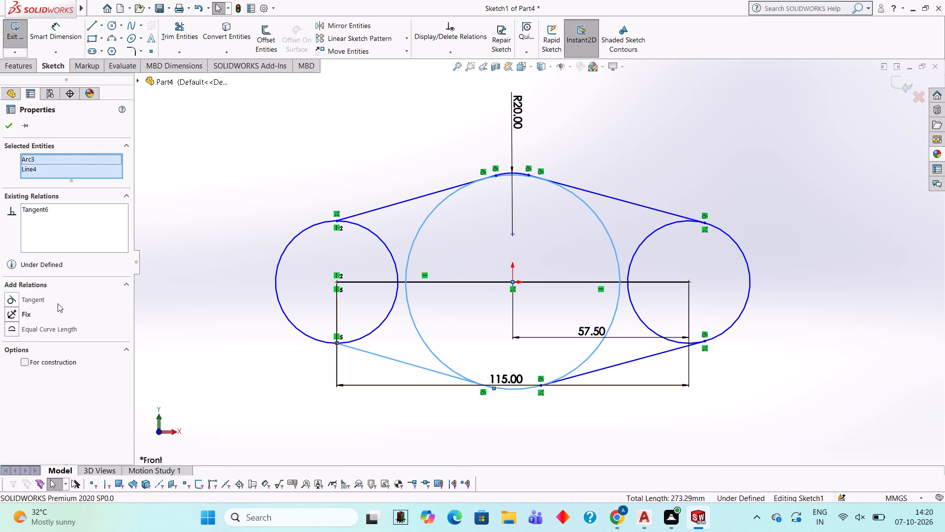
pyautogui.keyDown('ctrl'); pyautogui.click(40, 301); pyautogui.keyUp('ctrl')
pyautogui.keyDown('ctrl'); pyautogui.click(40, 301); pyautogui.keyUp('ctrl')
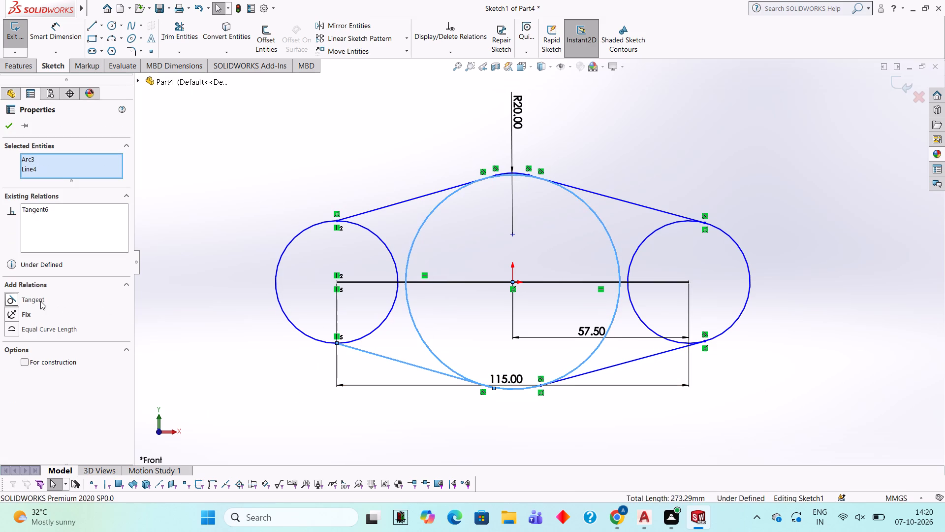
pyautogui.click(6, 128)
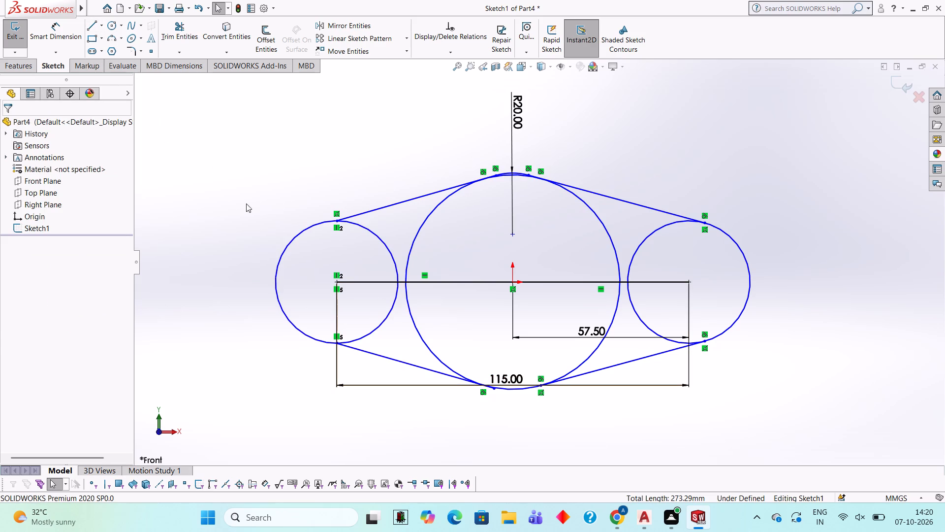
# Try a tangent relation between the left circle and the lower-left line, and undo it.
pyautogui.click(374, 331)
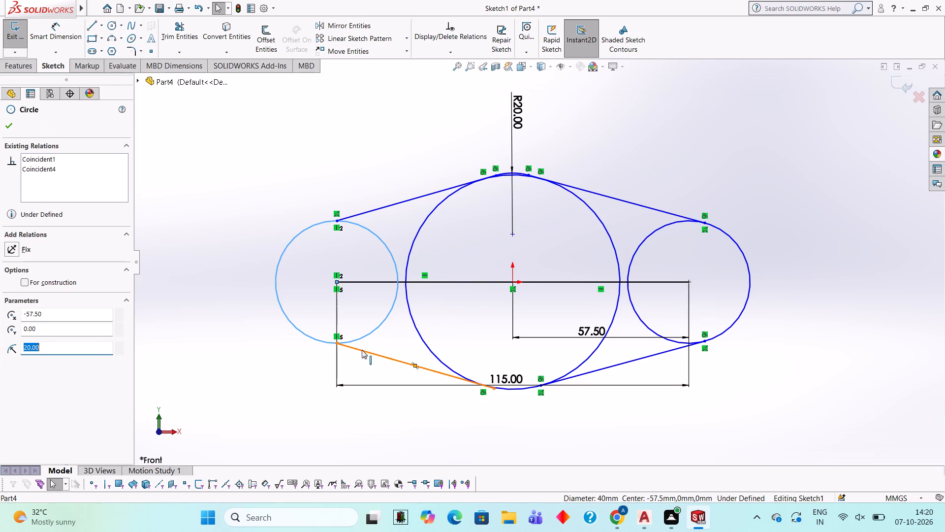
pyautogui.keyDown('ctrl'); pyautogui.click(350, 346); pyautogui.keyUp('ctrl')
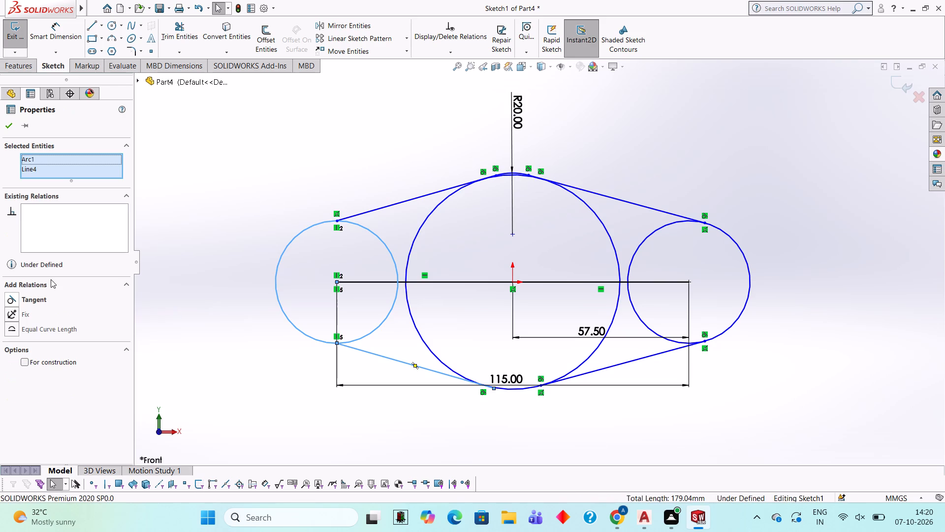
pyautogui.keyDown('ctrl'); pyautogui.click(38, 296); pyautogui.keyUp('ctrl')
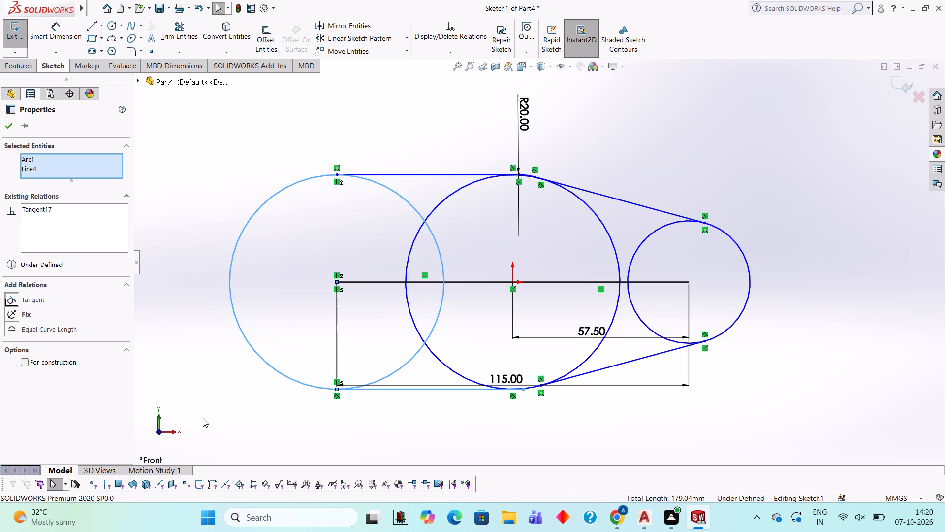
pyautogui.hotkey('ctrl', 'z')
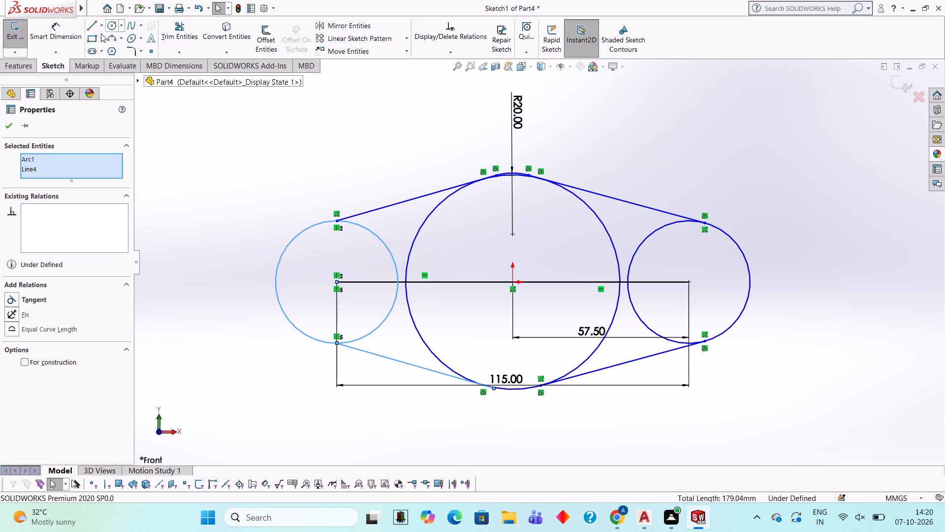
# Trim away the upper-left and lower-left lines between the left circle and the central circle.
pyautogui.click(170, 29)
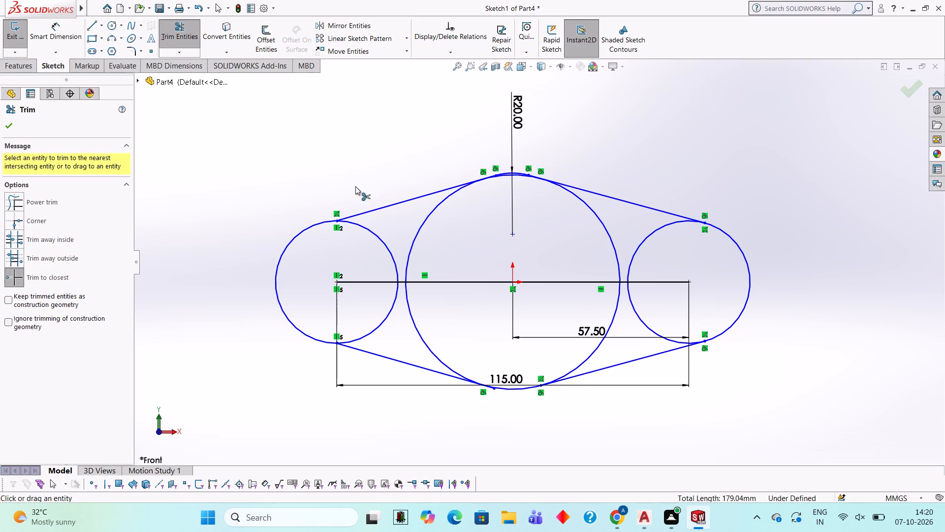
pyautogui.click(403, 201)
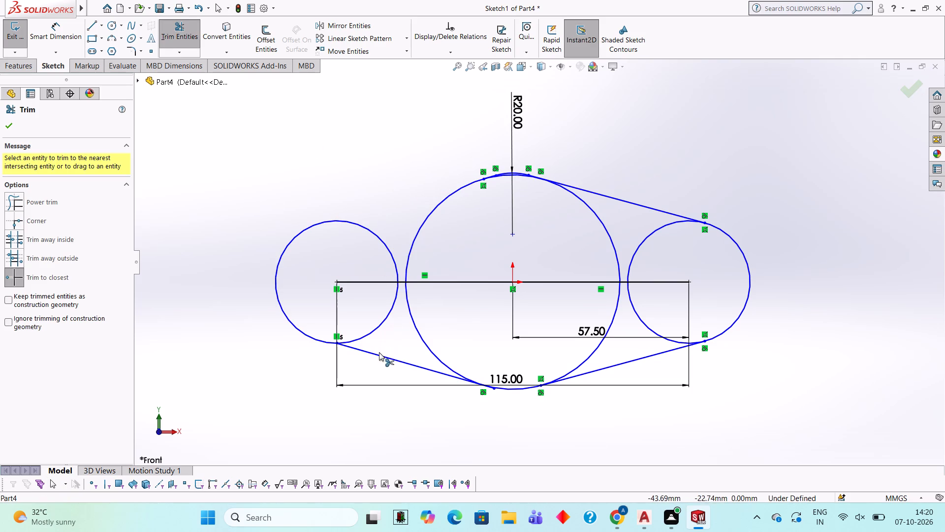
pyautogui.click(372, 353)
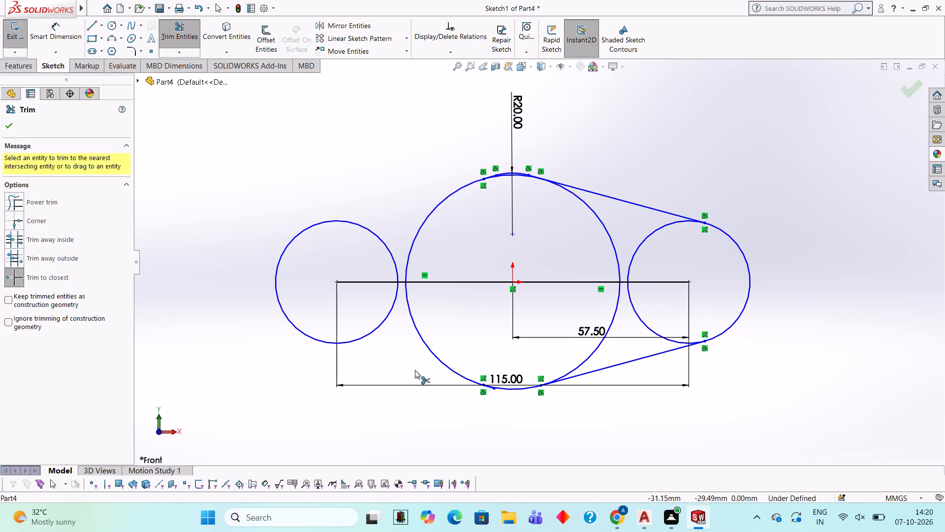
# Redraw the upper-left and lower-left lines from the left circle to the central circle, each about 59 mm long.
pyautogui.click(92, 29)
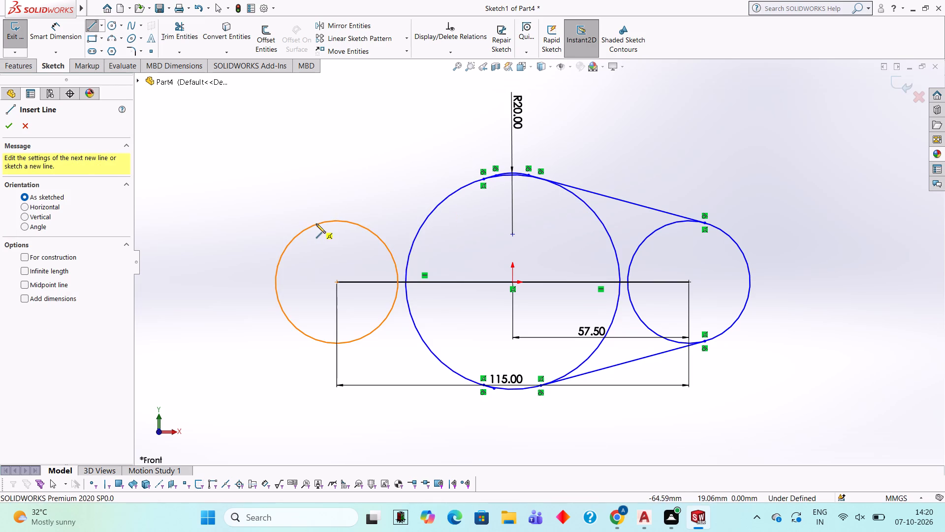
pyautogui.click(315, 224)
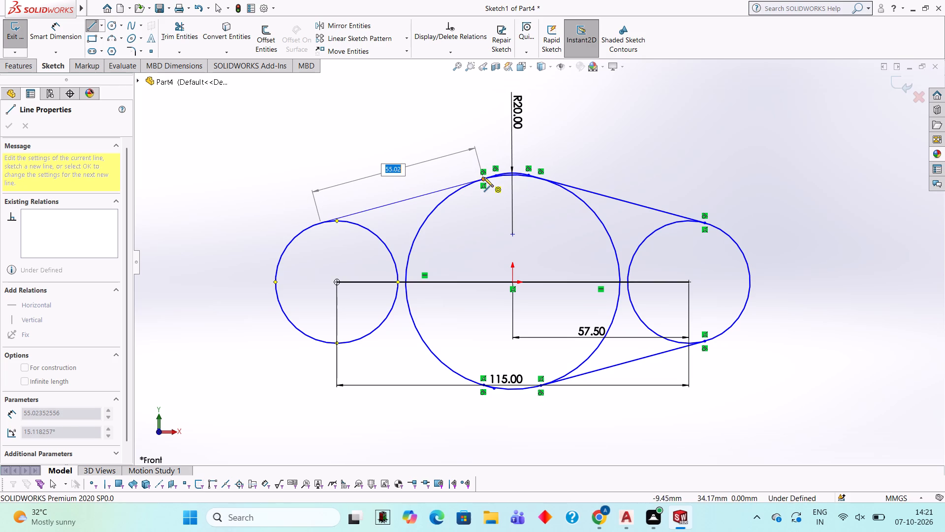
pyautogui.click(498, 173)
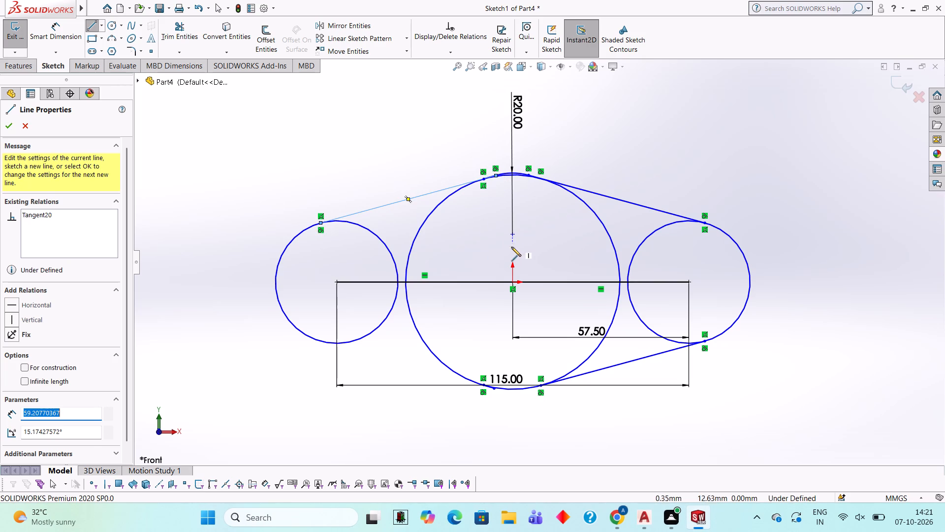
pyautogui.press('Escape')
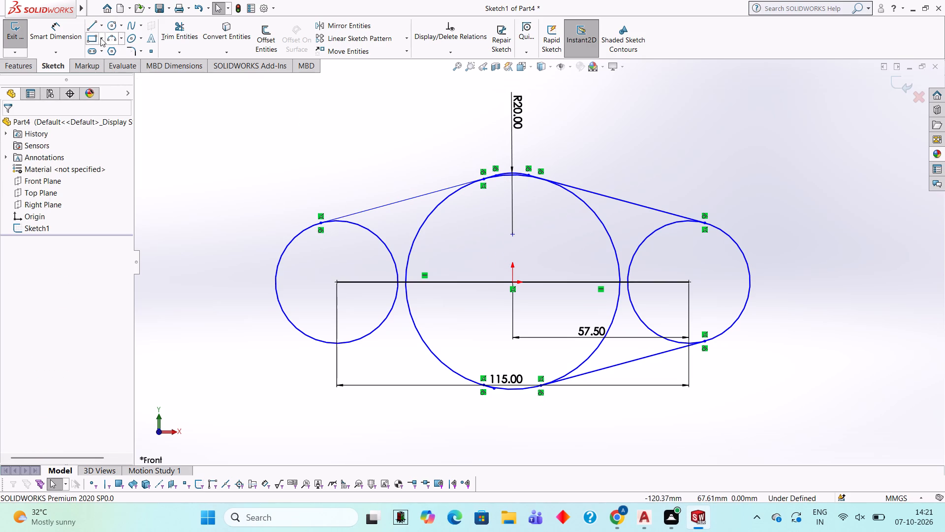
pyautogui.click(90, 21)
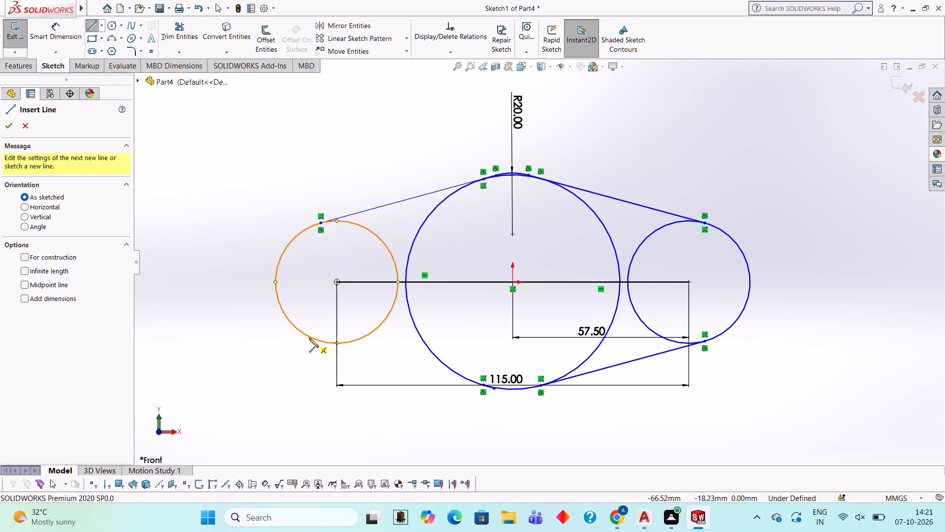
pyautogui.click(320, 341)
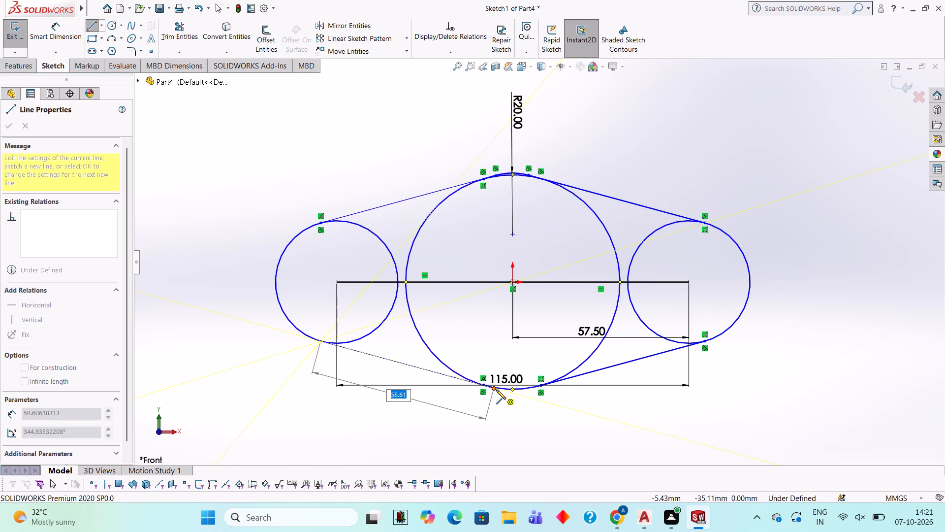
pyautogui.click(497, 390)
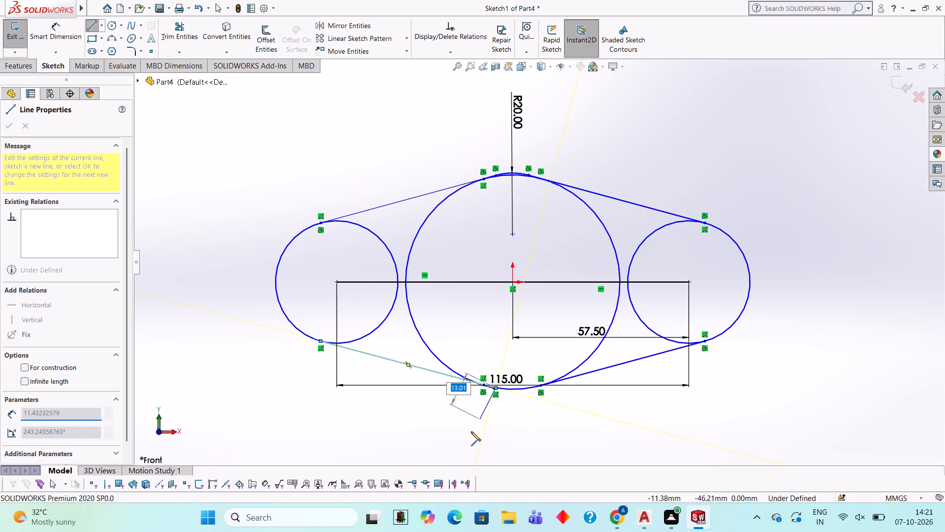
pyautogui.press('Escape')
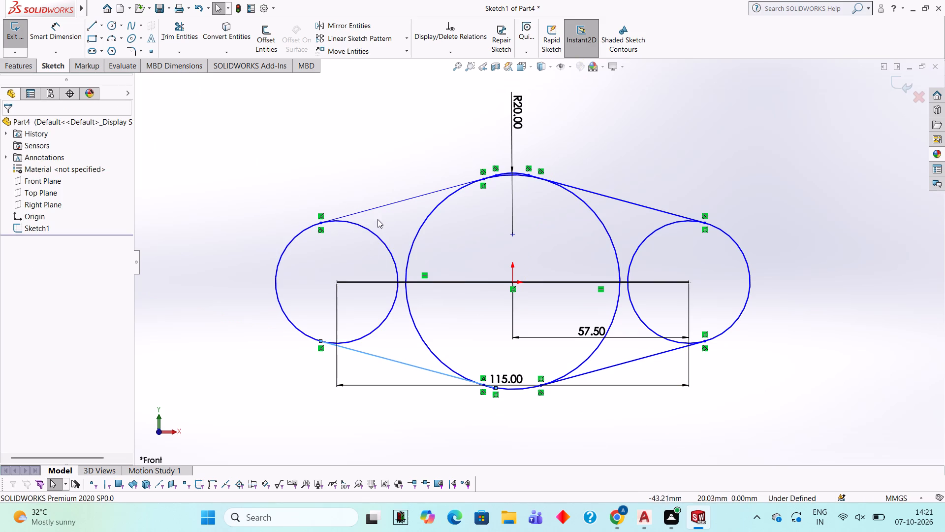
# Apply a tangent relation between the left circle and the new upper-left line.
pyautogui.click(350, 220)
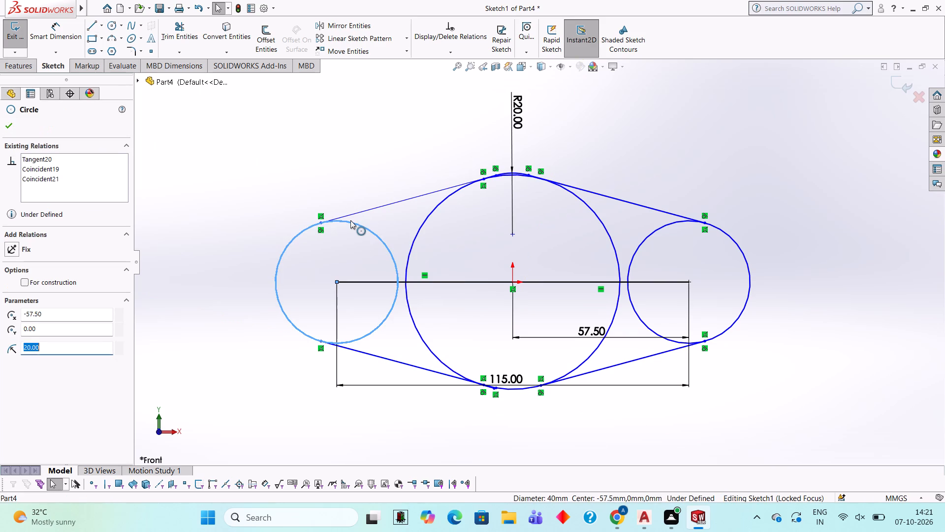
pyautogui.keyDown('ctrl'); pyautogui.click(349, 217); pyautogui.keyUp('ctrl')
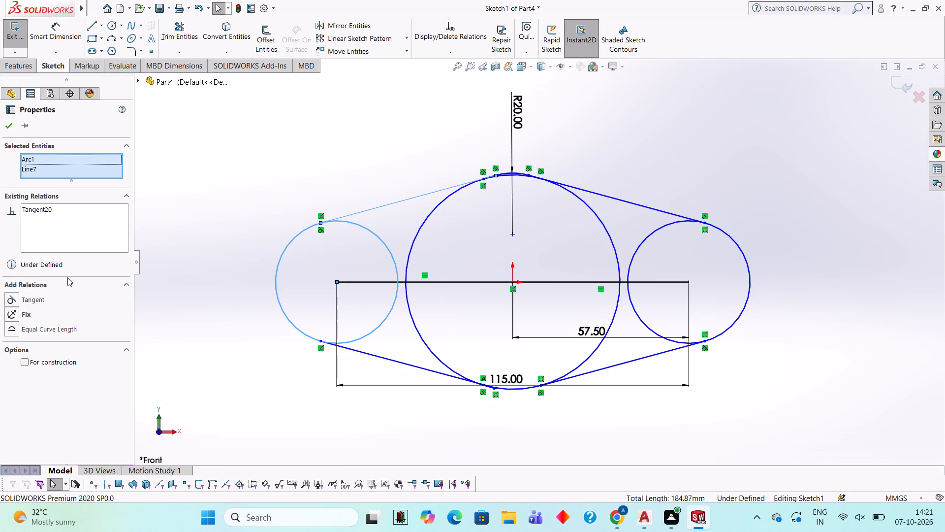
pyautogui.keyDown('ctrl'); pyautogui.click(42, 296); pyautogui.keyUp('ctrl')
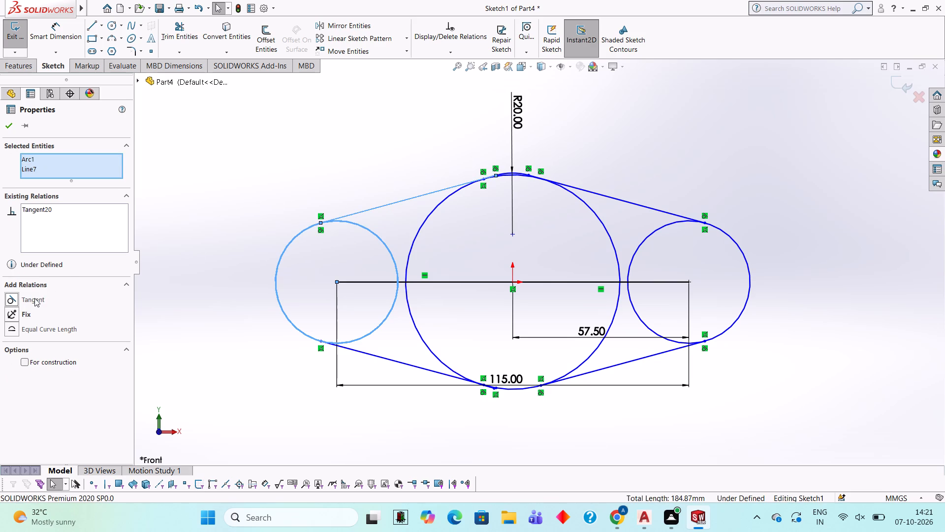
# Apply a tangent relation between the left circle and the lower-left line.
pyautogui.keyDown('ctrl'); pyautogui.click(34, 298); pyautogui.keyUp('ctrl')
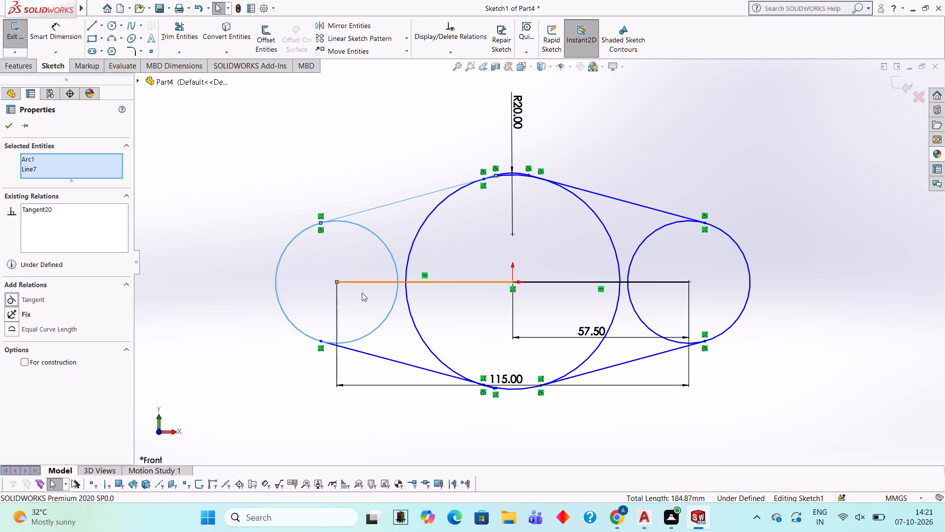
pyautogui.press('Escape')
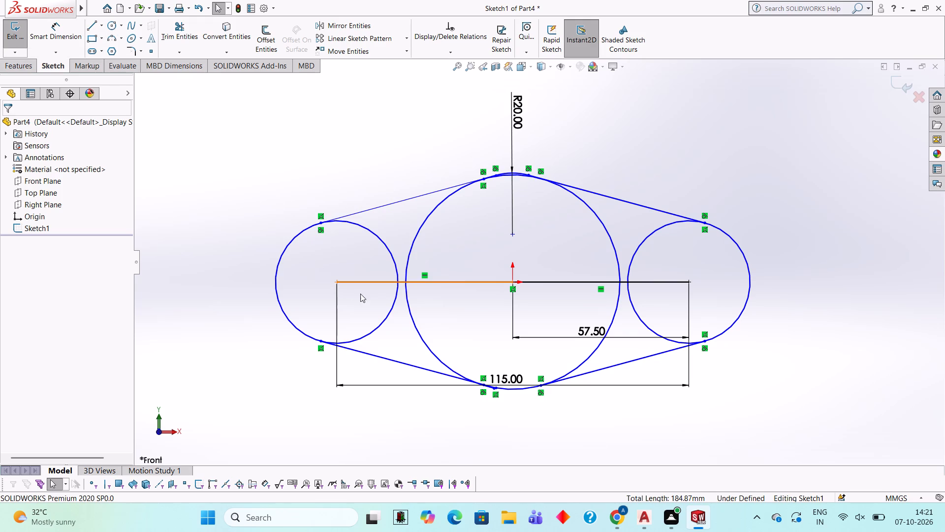
pyautogui.click(382, 322)
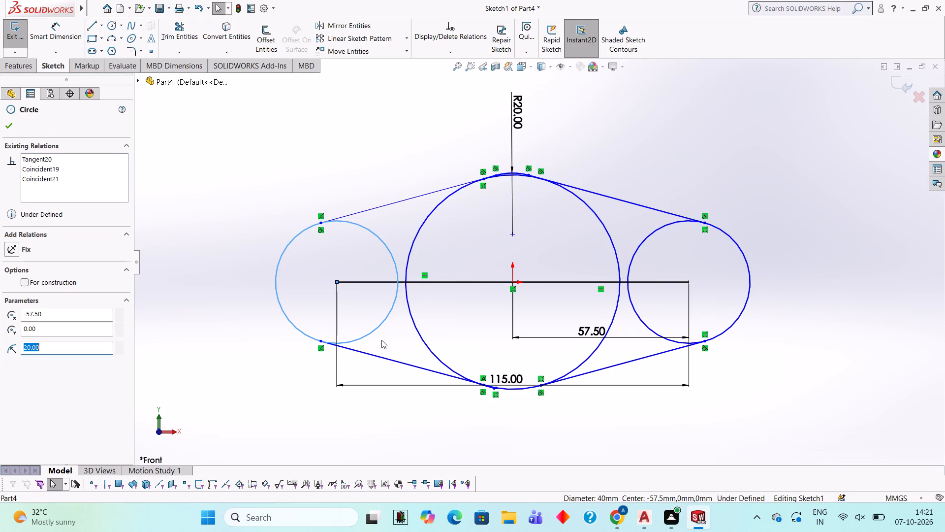
pyautogui.keyDown('ctrl'); pyautogui.click(361, 351); pyautogui.keyUp('ctrl')
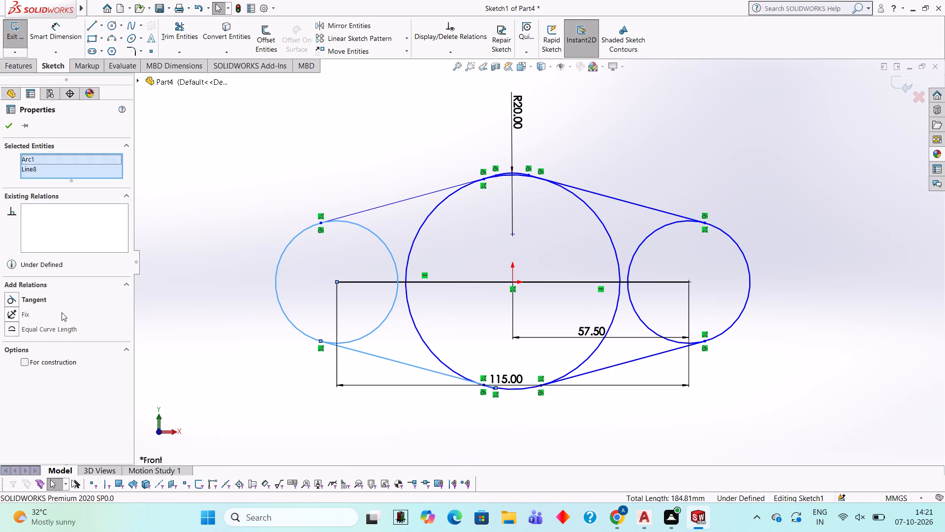
pyautogui.keyDown('ctrl'); pyautogui.click(34, 298); pyautogui.keyUp('ctrl')
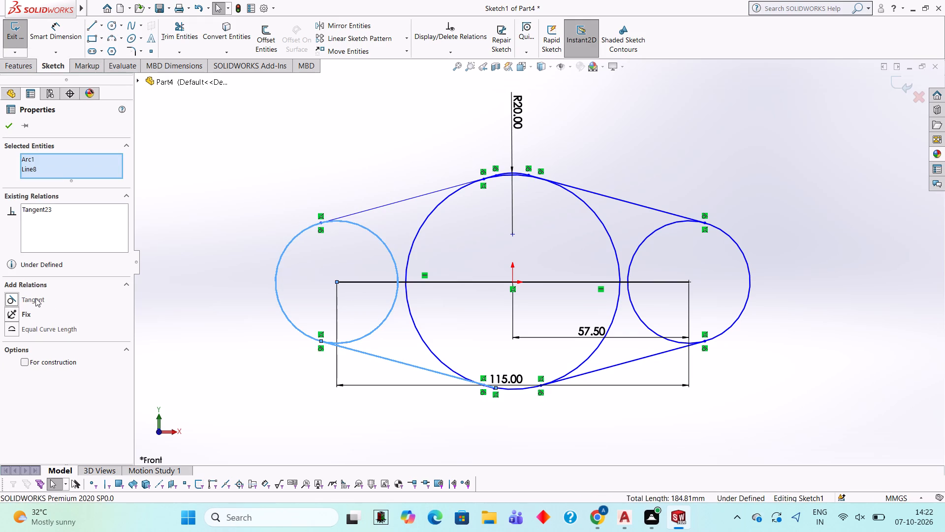
pyautogui.keyDown('ctrl'); pyautogui.click(35, 298); pyautogui.keyUp('ctrl')
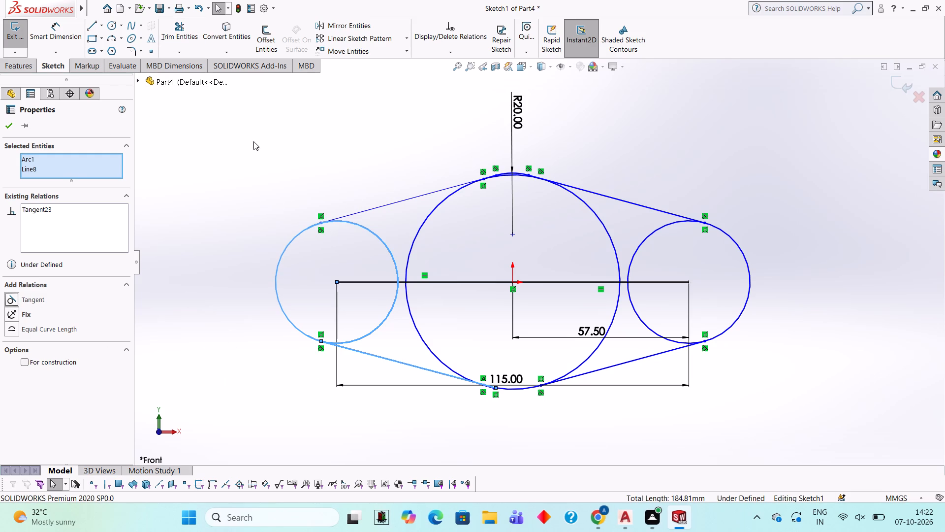
pyautogui.click(366, 355)
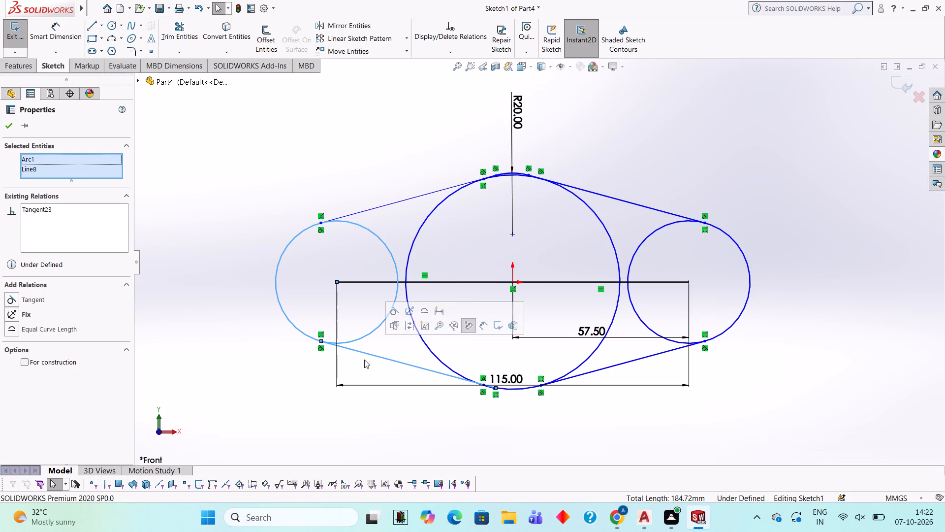
pyautogui.press('Escape')
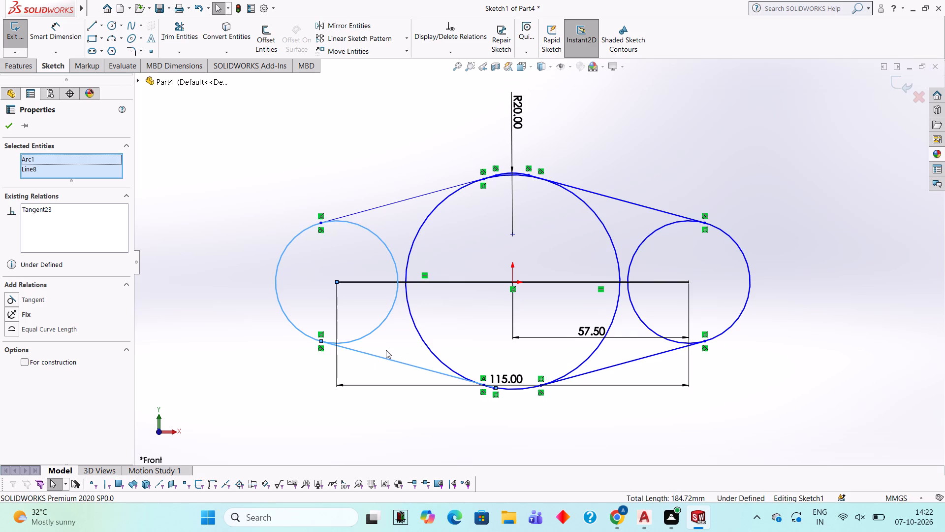
# Apply a tangent relation between the central circle and the lower-left line.
pyautogui.click(415, 326)
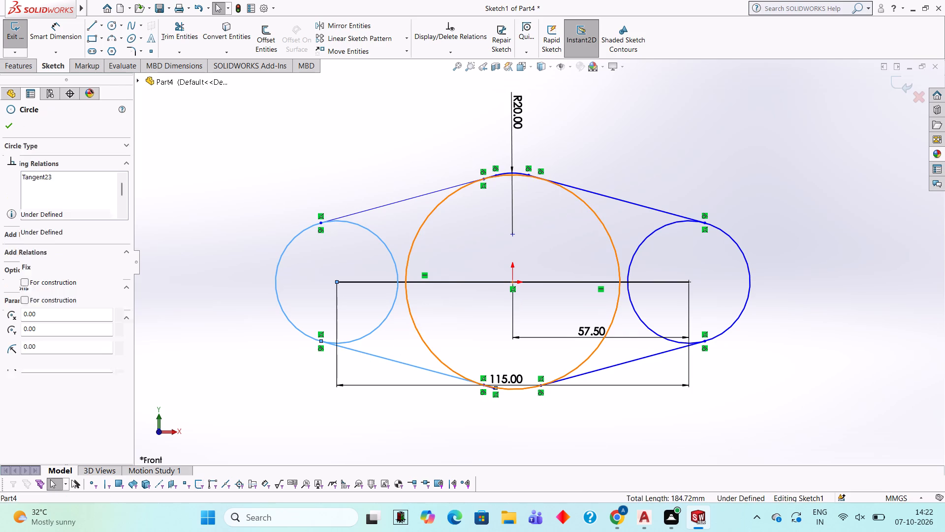
pyautogui.keyDown('ctrl'); pyautogui.click(393, 361); pyautogui.keyUp('ctrl')
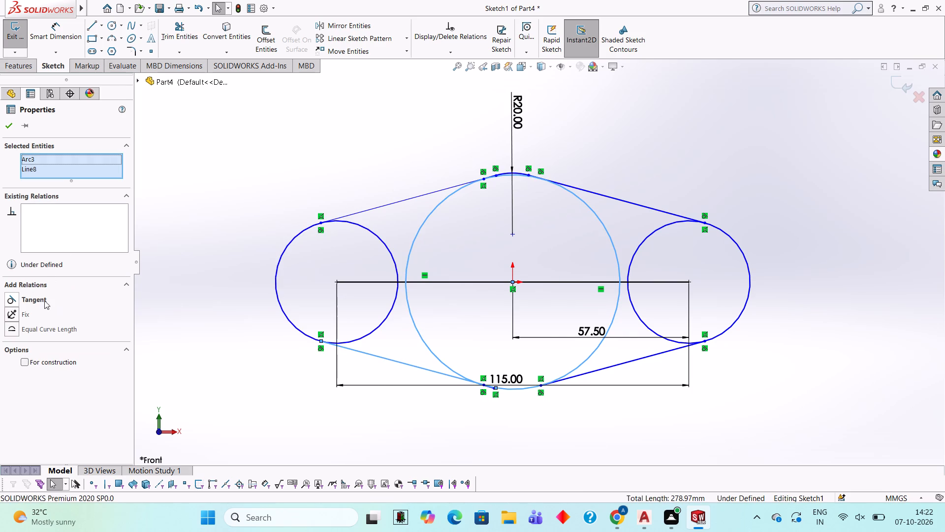
pyautogui.keyDown('ctrl'); pyautogui.click(43, 299); pyautogui.keyUp('ctrl')
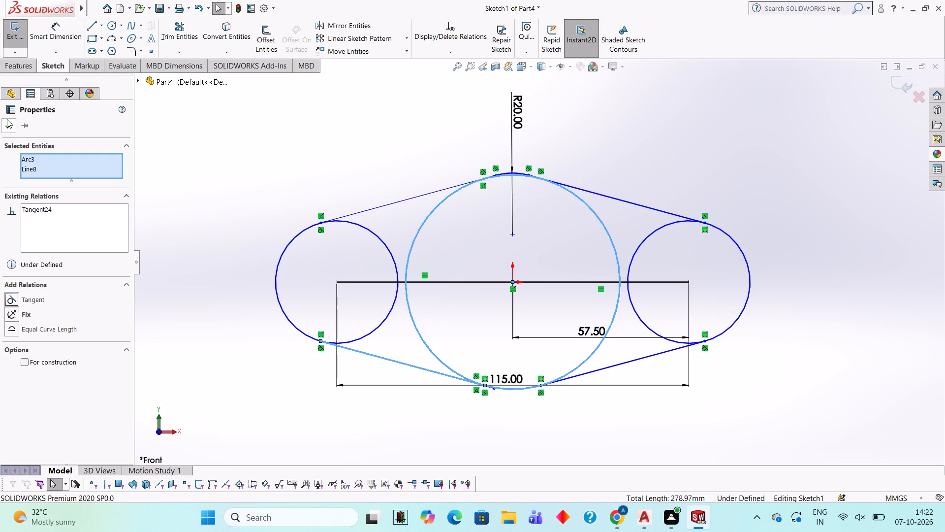
pyautogui.click(7, 119)
pyautogui.click(236, 190)
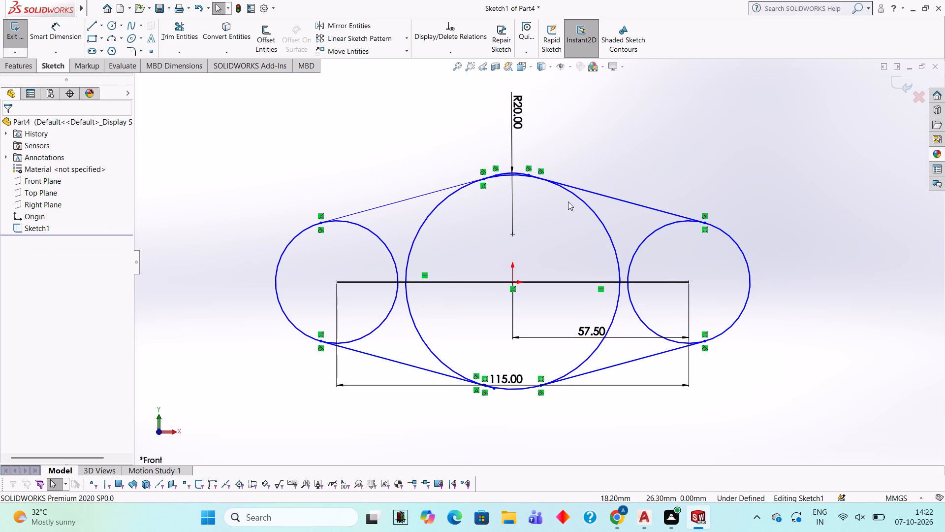
# Trim away the overlapping upper-left line segment, the R20 arc and the upper-right line's overhang at the top of the central circle.
pyautogui.scroll(-2, 683, 168)
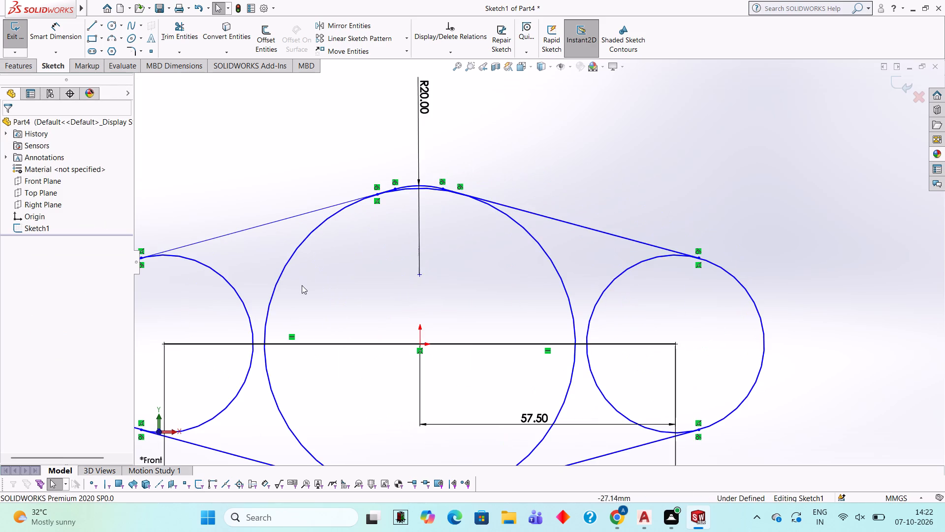
pyautogui.scroll(-2, 351, 246)
pyautogui.scroll(-2, 453, 227)
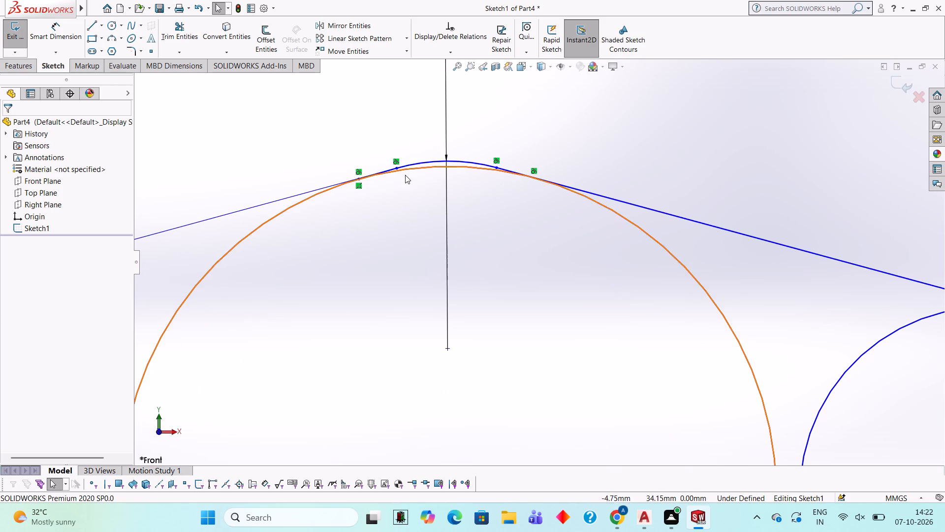
pyautogui.scroll(-2, 404, 175)
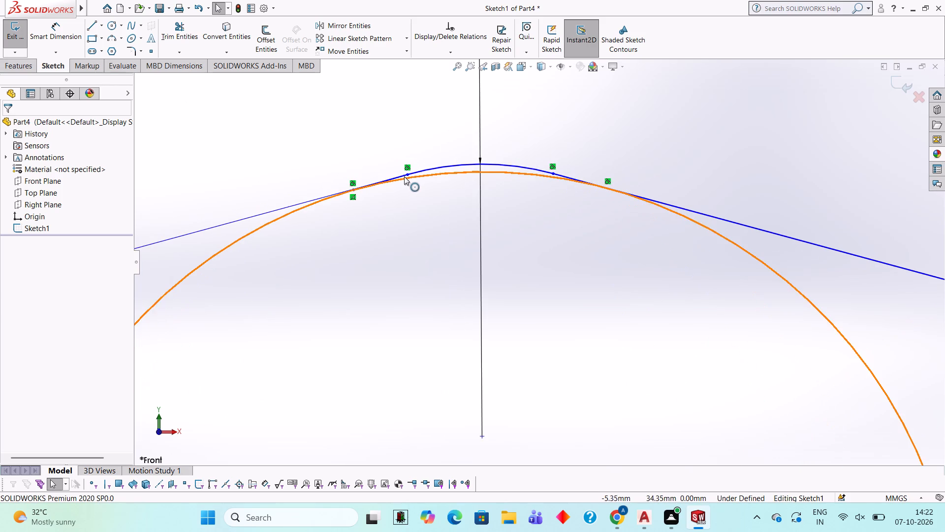
pyautogui.scroll(-3, 381, 177)
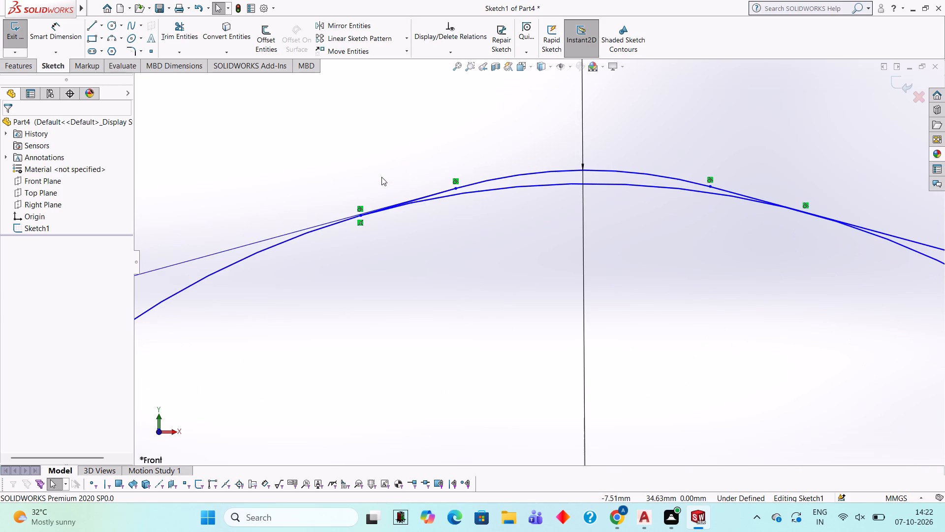
pyautogui.scroll(-1, 381, 177)
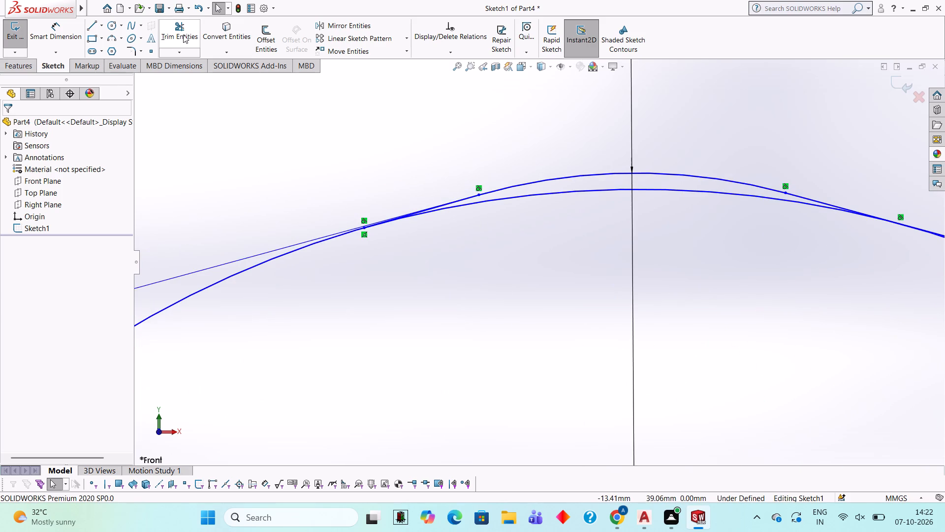
pyautogui.click(183, 34)
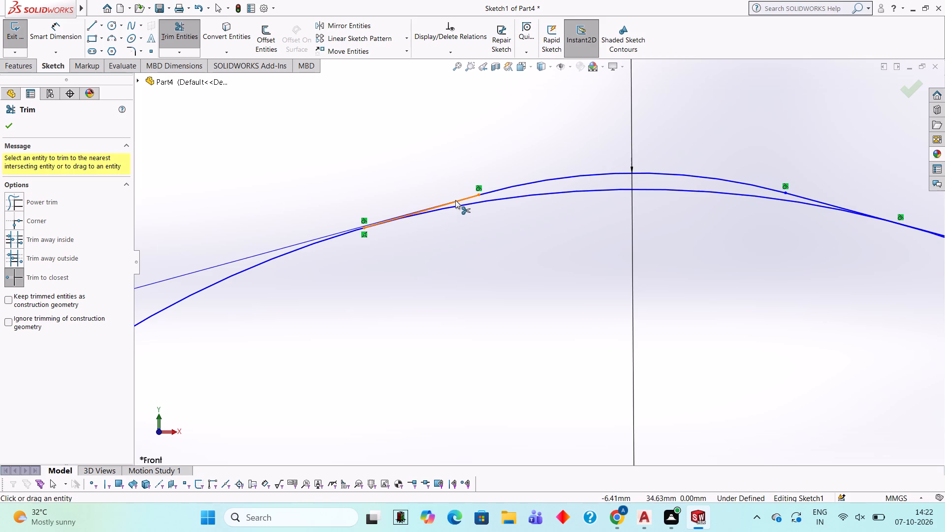
pyautogui.click(455, 200)
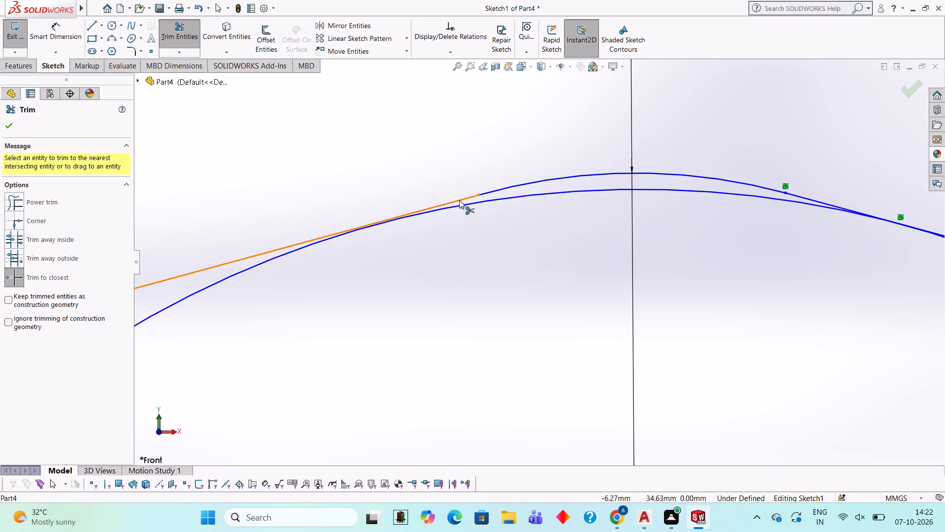
pyautogui.click(517, 186)
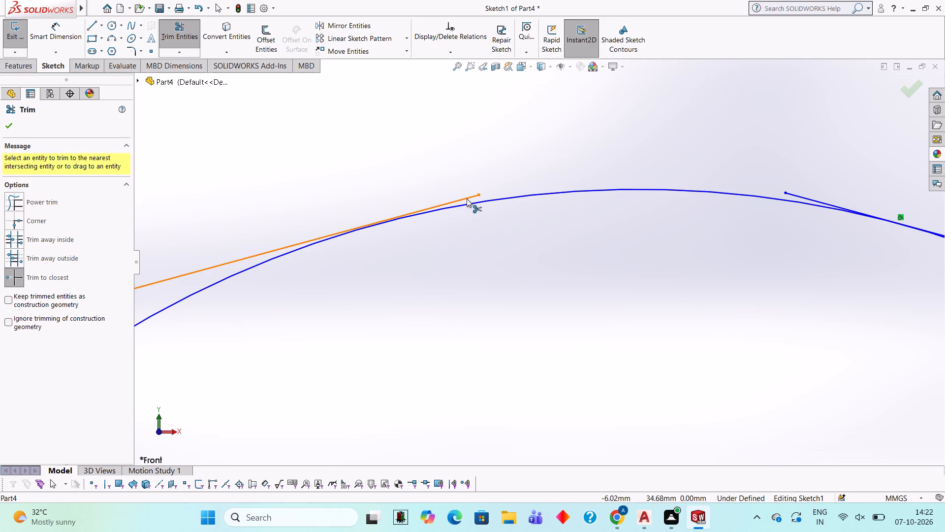
pyautogui.click(790, 195)
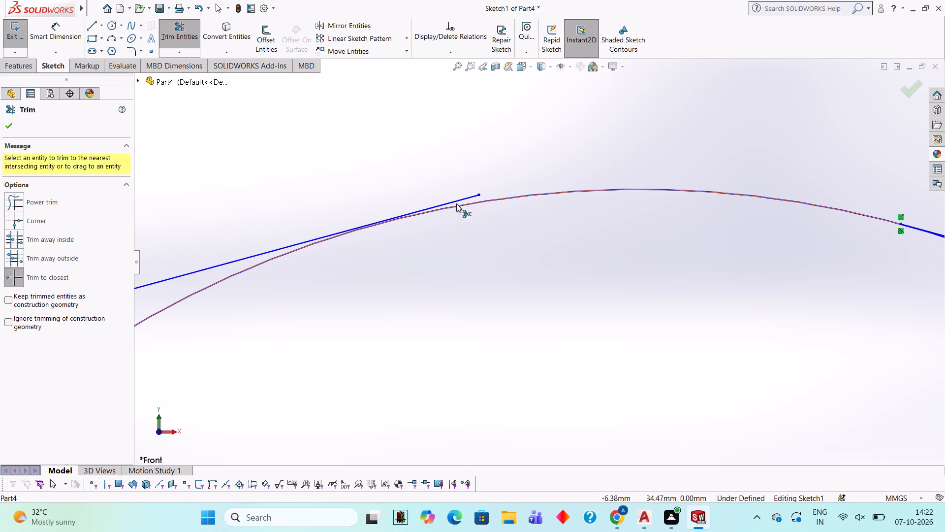
# Trim away the lower-left line's overhang and the short overlapping segment at the bottom of the central circle.
pyautogui.scroll(11, 484, 220)
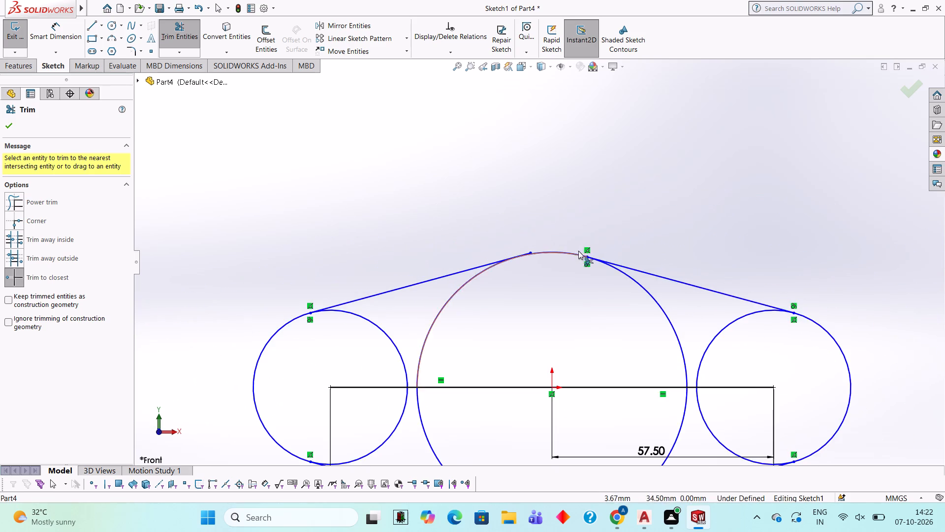
pyautogui.scroll(4, 582, 293)
pyautogui.scroll(-2, 582, 291)
pyautogui.scroll(-2, 530, 398)
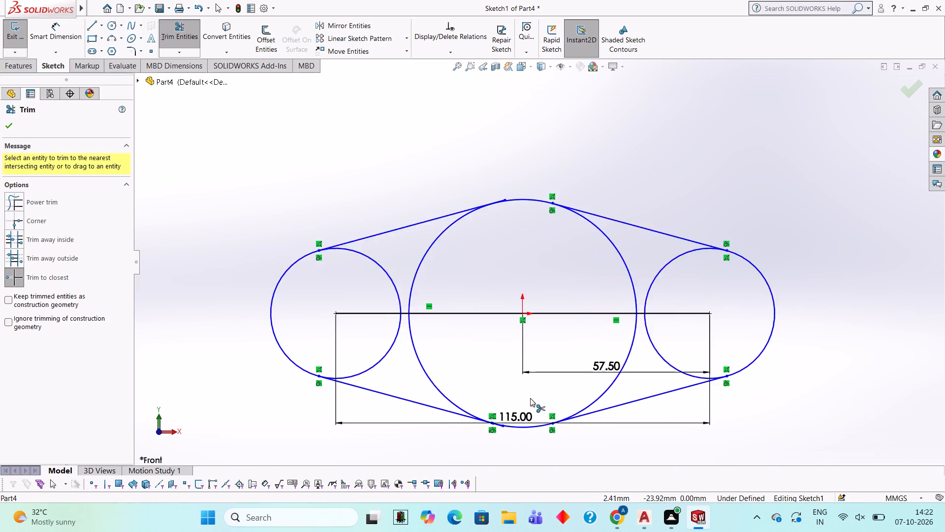
pyautogui.scroll(-11, 530, 398)
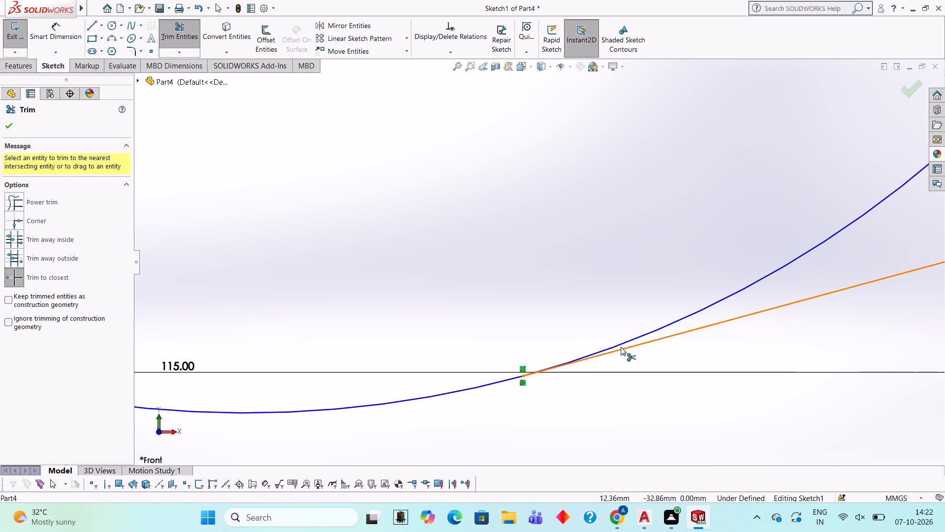
pyautogui.scroll(8, 468, 394)
pyautogui.scroll(-6, 370, 308)
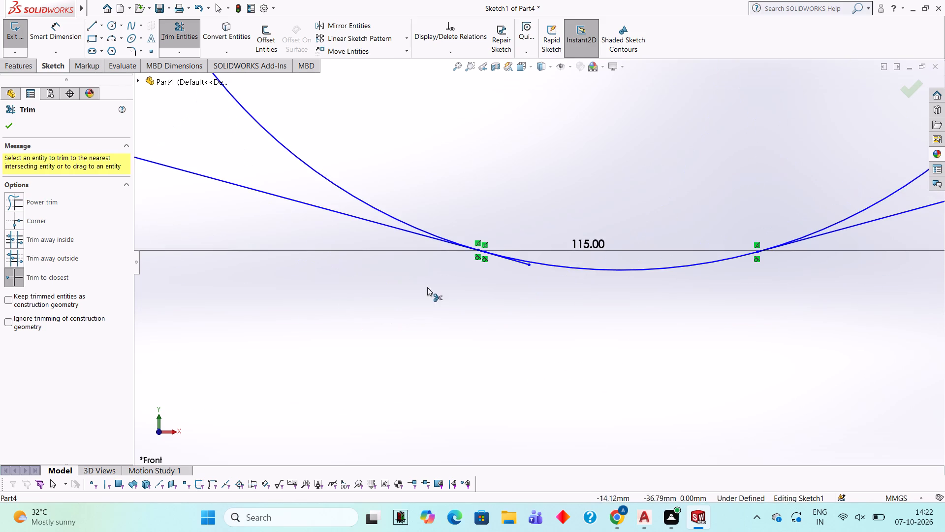
pyautogui.scroll(-2, 427, 287)
pyautogui.scroll(-4, 507, 225)
pyautogui.scroll(-1, 696, 123)
pyautogui.scroll(1, 703, 121)
pyautogui.scroll(-2, 703, 123)
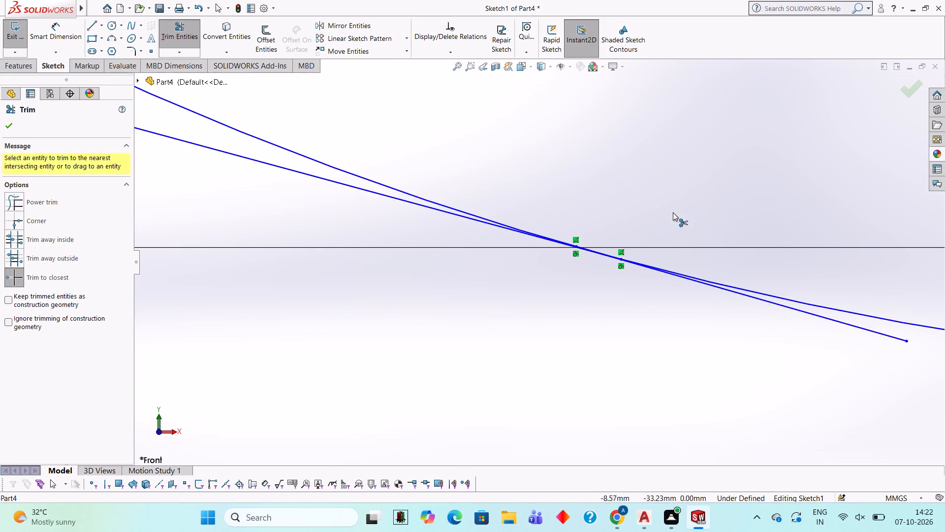
pyautogui.click(809, 311)
pyautogui.scroll(-4, 555, 241)
pyautogui.scroll(-4, 621, 238)
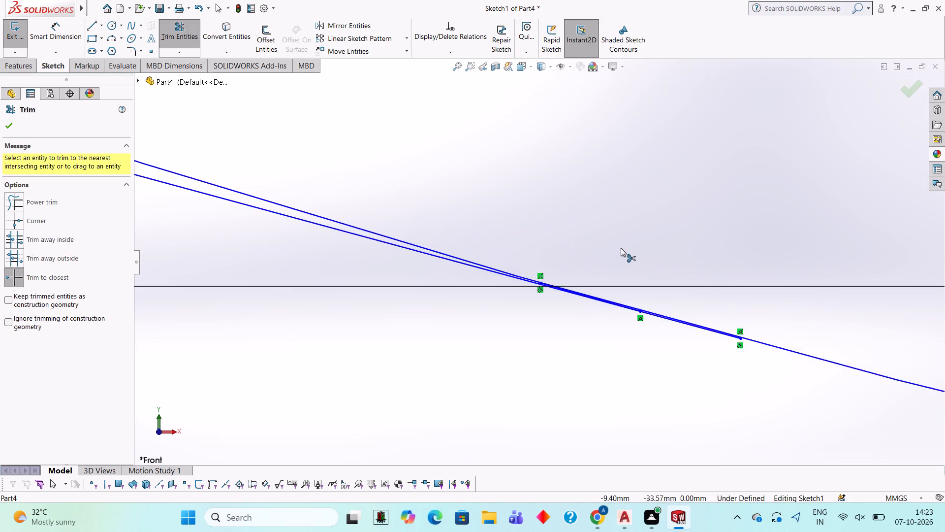
pyautogui.scroll(-3, 621, 248)
pyautogui.scroll(-8, 497, 314)
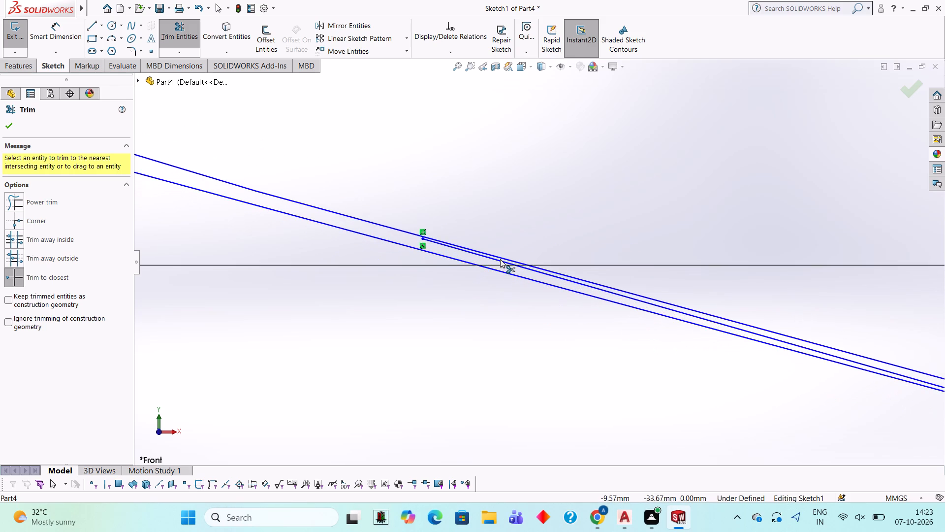
pyautogui.scroll(-1, 500, 259)
pyautogui.click(500, 262)
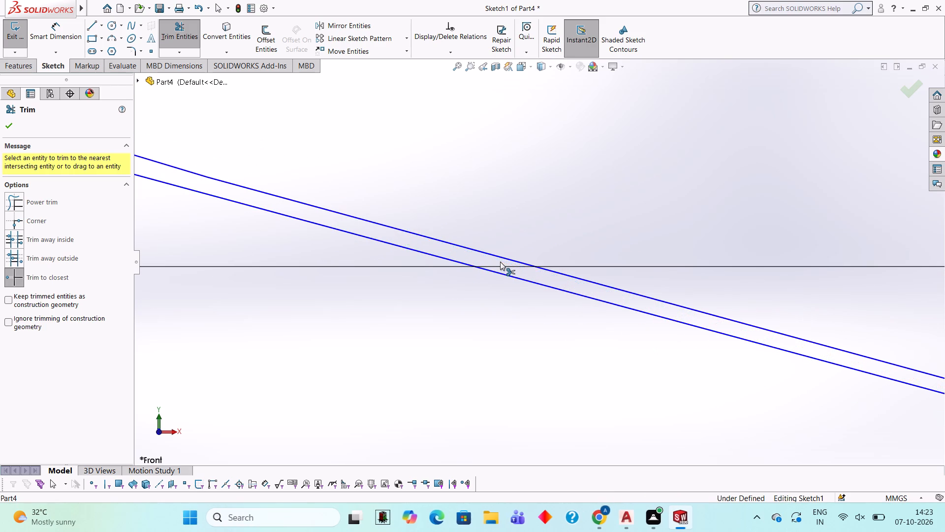
# Examine the joins between the tangent lines and circles along the bottom and top of the outline.
pyautogui.scroll(12, 500, 262)
pyautogui.scroll(2, 671, 244)
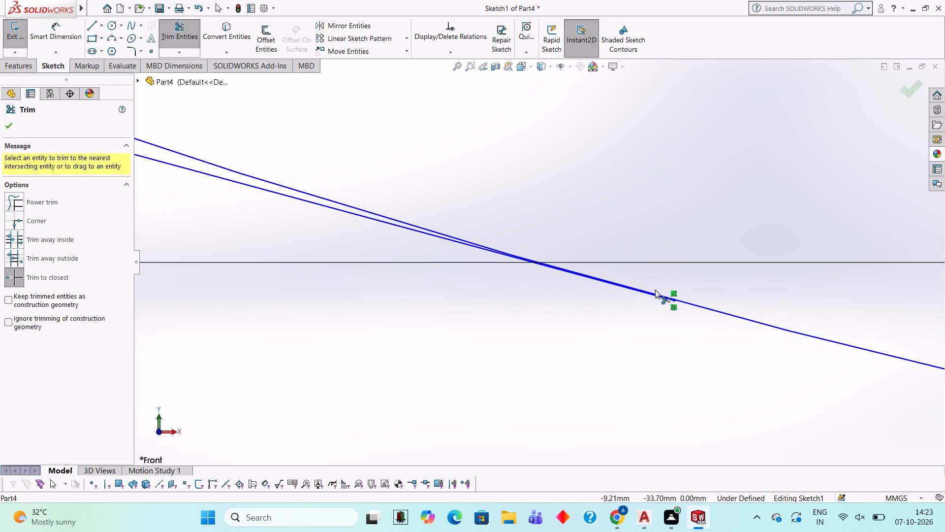
pyautogui.scroll(-5, 665, 307)
pyautogui.scroll(-4, 614, 284)
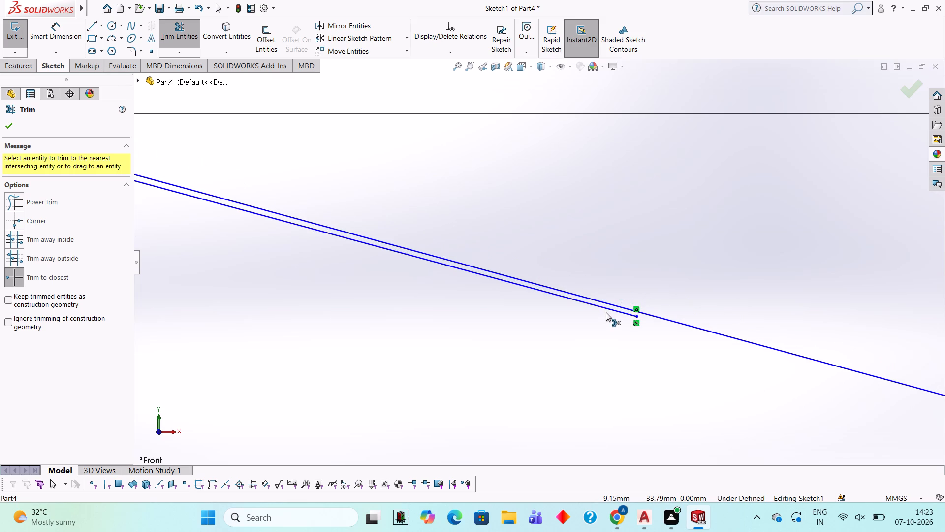
pyautogui.scroll(15, 606, 312)
pyautogui.scroll(4, 526, 270)
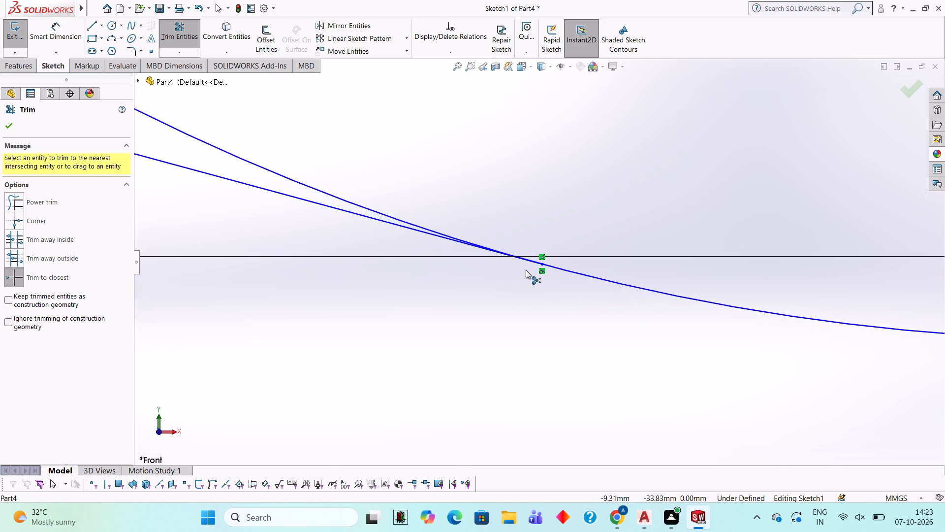
pyautogui.scroll(4, 526, 270)
pyautogui.scroll(7, 605, 245)
pyautogui.scroll(2, 686, 153)
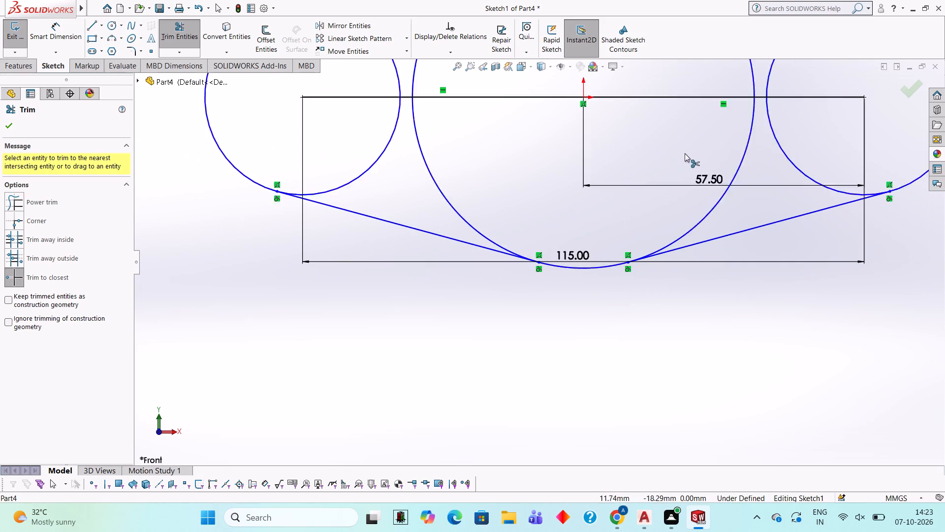
pyautogui.scroll(3, 685, 153)
pyautogui.scroll(-10, 735, 184)
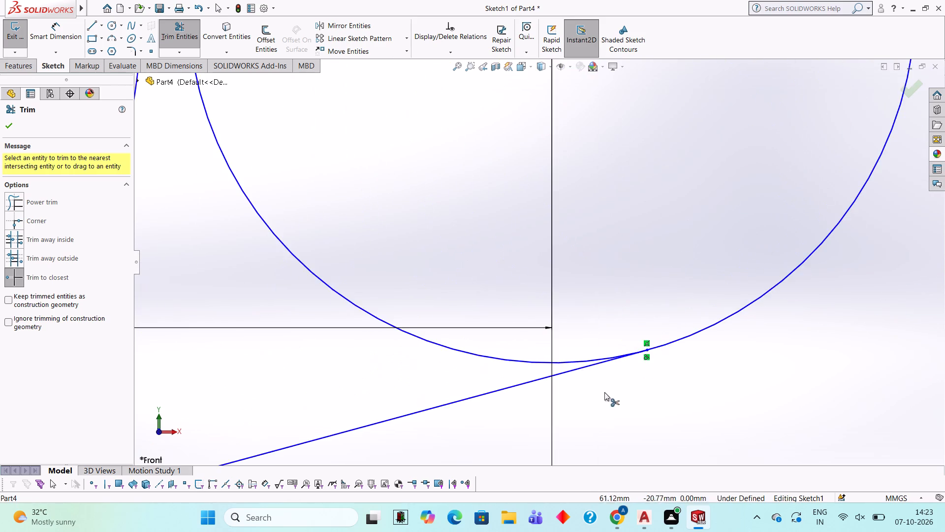
pyautogui.scroll(-3, 603, 393)
pyautogui.scroll(-10, 651, 299)
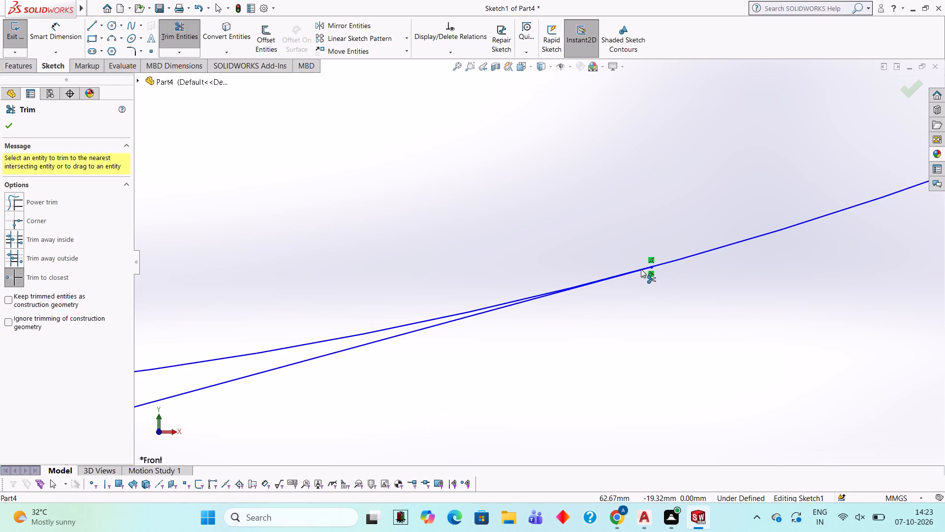
pyautogui.scroll(17, 641, 268)
pyautogui.scroll(4, 542, 263)
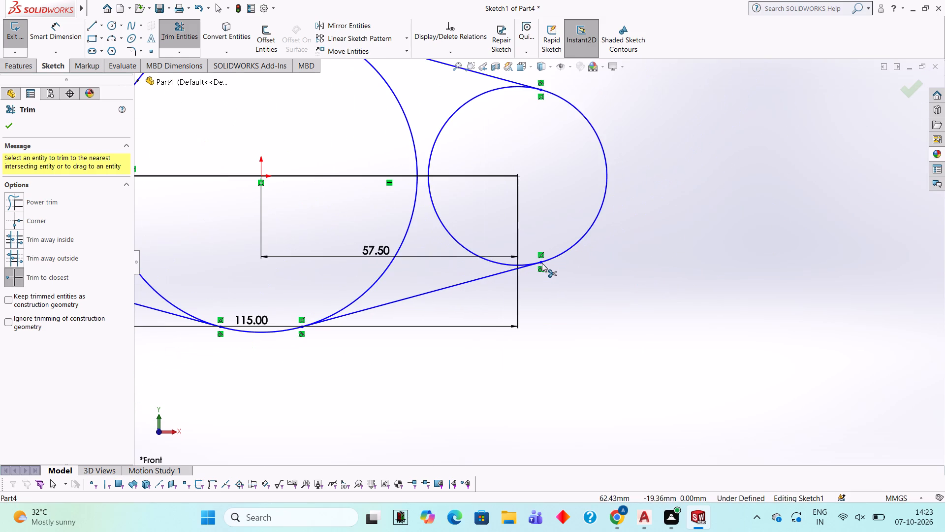
pyautogui.scroll(5, 469, 214)
pyautogui.scroll(-4, 467, 207)
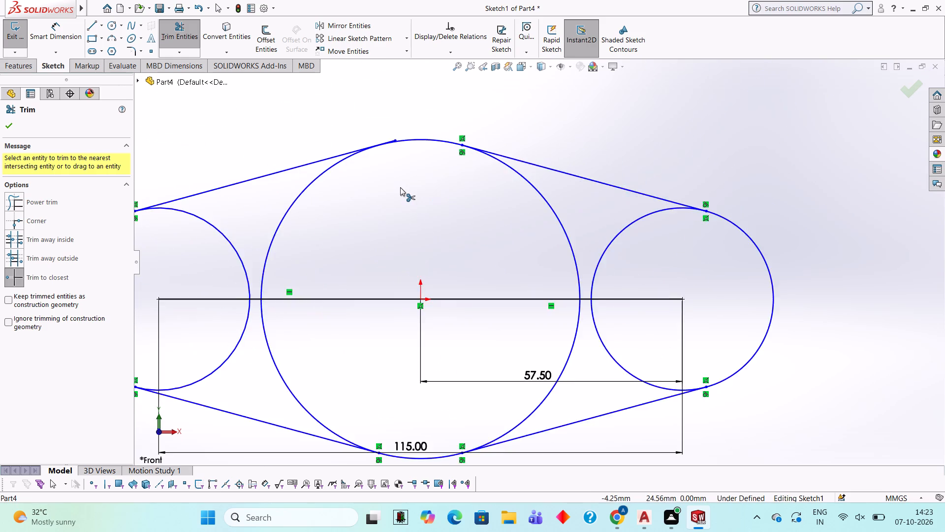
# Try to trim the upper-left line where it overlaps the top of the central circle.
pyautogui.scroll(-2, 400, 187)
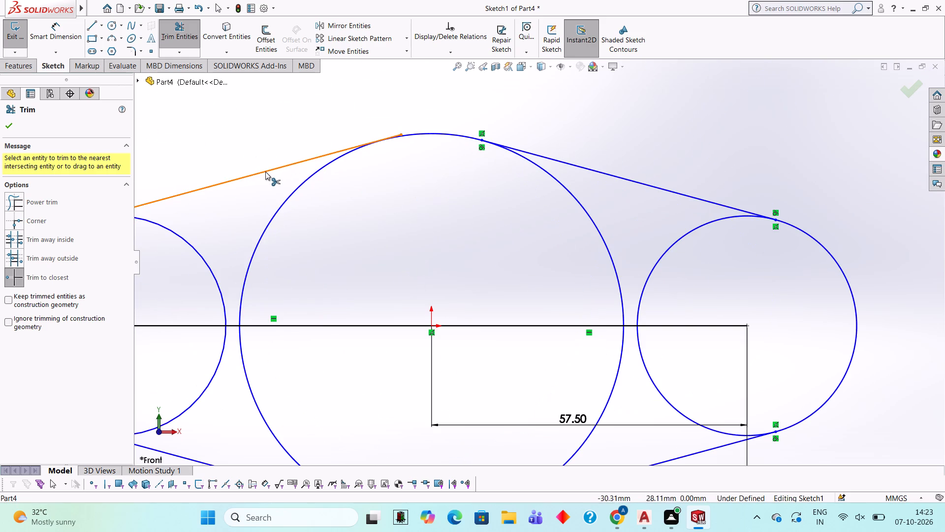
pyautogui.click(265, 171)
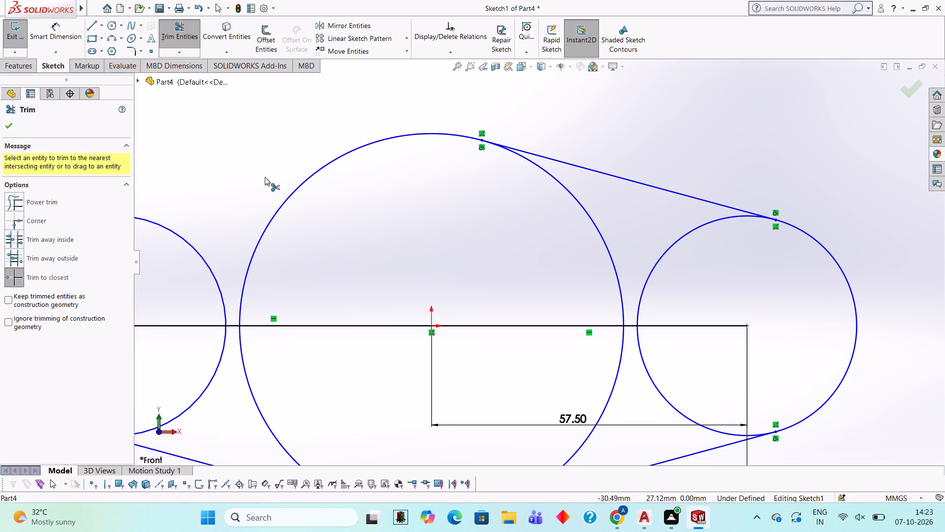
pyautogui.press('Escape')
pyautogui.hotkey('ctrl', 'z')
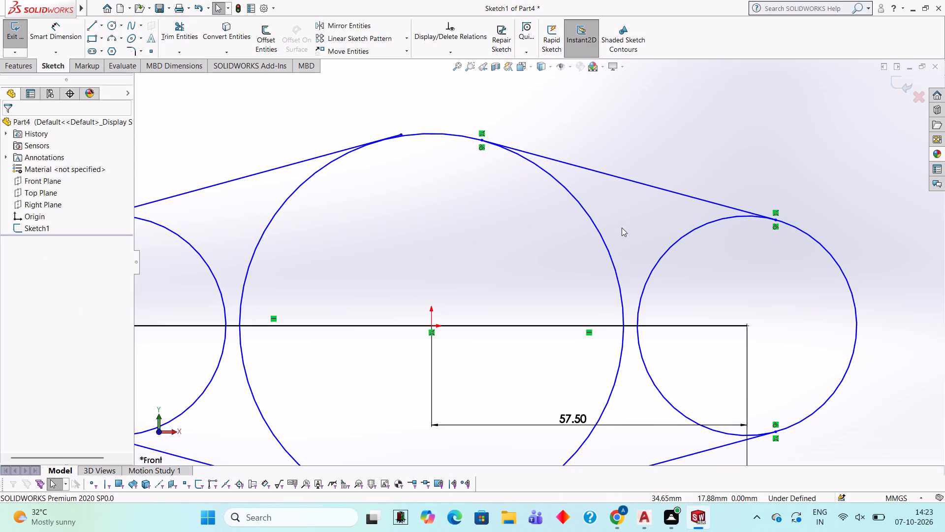
# Apply a tangent relation between the central circle and the upper-left line.
pyautogui.click(284, 165)
pyautogui.keyDown('ctrl'); pyautogui.click(294, 195); pyautogui.keyUp('ctrl')
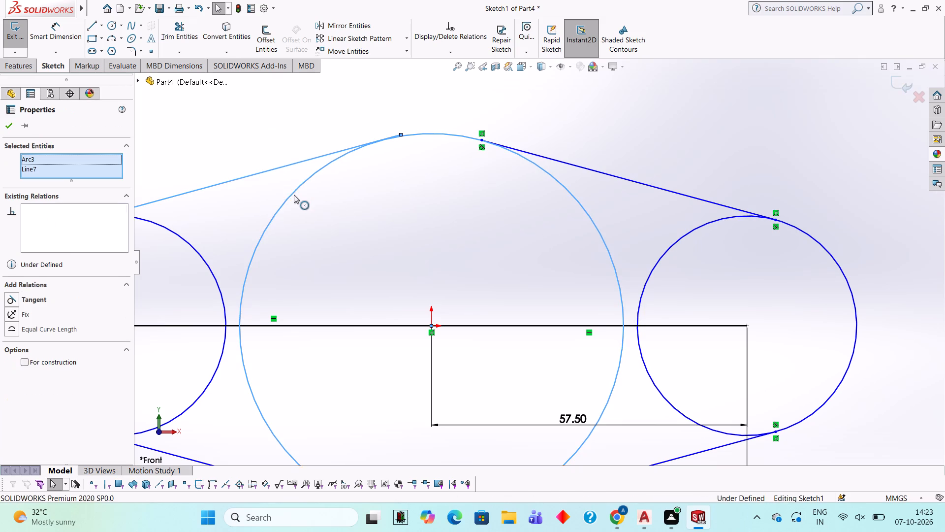
pyautogui.keyDown('ctrl'); pyautogui.click(47, 300); pyautogui.keyUp('ctrl')
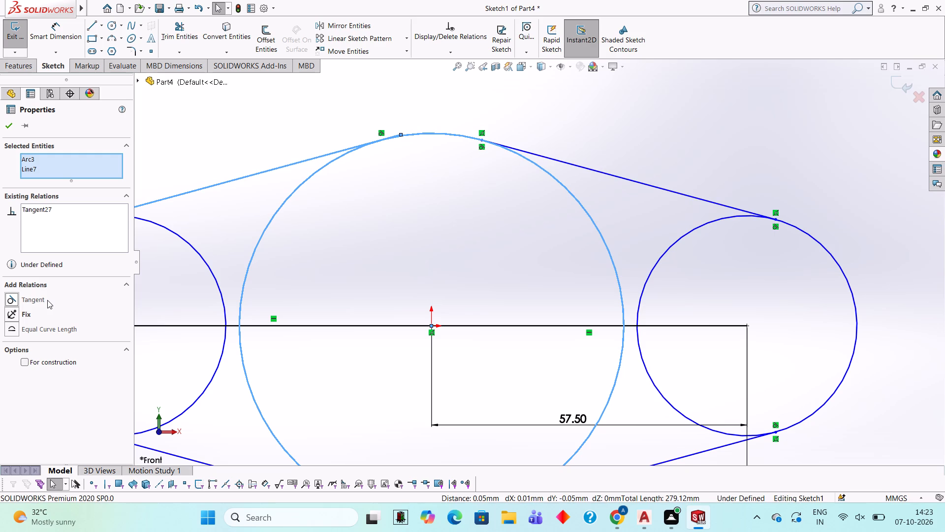
pyautogui.keyDown('ctrl'); pyautogui.click(39, 300); pyautogui.keyUp('ctrl')
pyautogui.keyDown('ctrl'); pyautogui.click(39, 300); pyautogui.keyUp('ctrl')
pyautogui.click(3, 130)
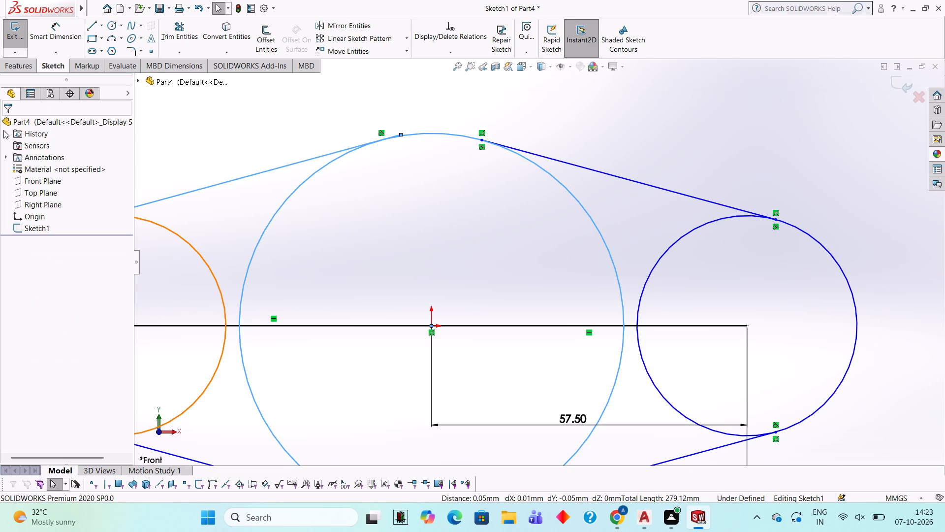
# Trim away the upper-left line's overhang beyond its tangent point at the top of the central circle.
pyautogui.scroll(-8, 380, 140)
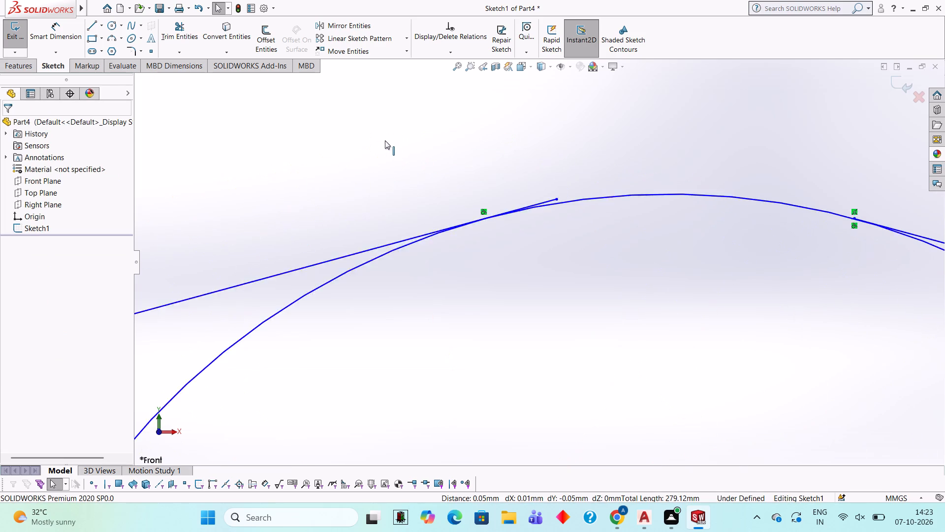
pyautogui.click(180, 25)
pyautogui.scroll(-4, 596, 194)
pyautogui.click(560, 266)
pyautogui.scroll(6, 564, 260)
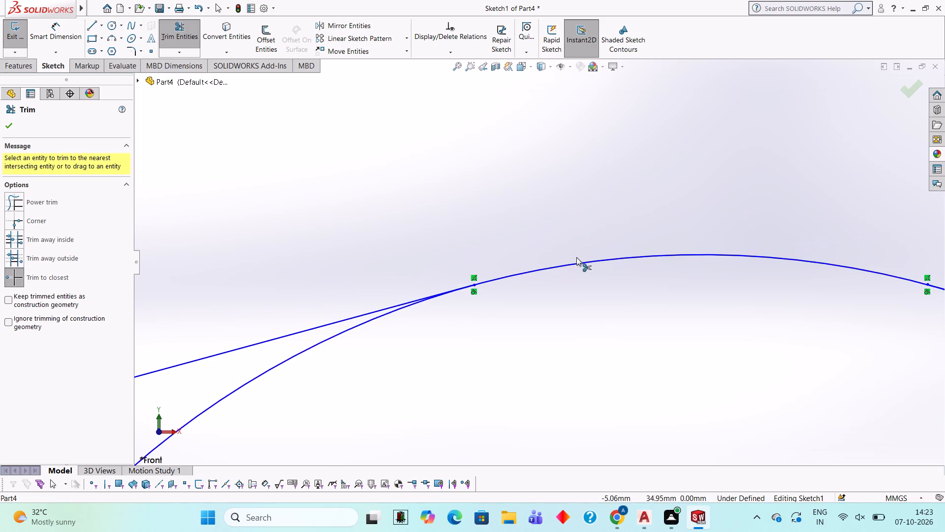
# Trim away the central circle's side arcs inside the outline, keeping only its top and bottom arcs.
pyautogui.scroll(7, 576, 257)
pyautogui.click(445, 308)
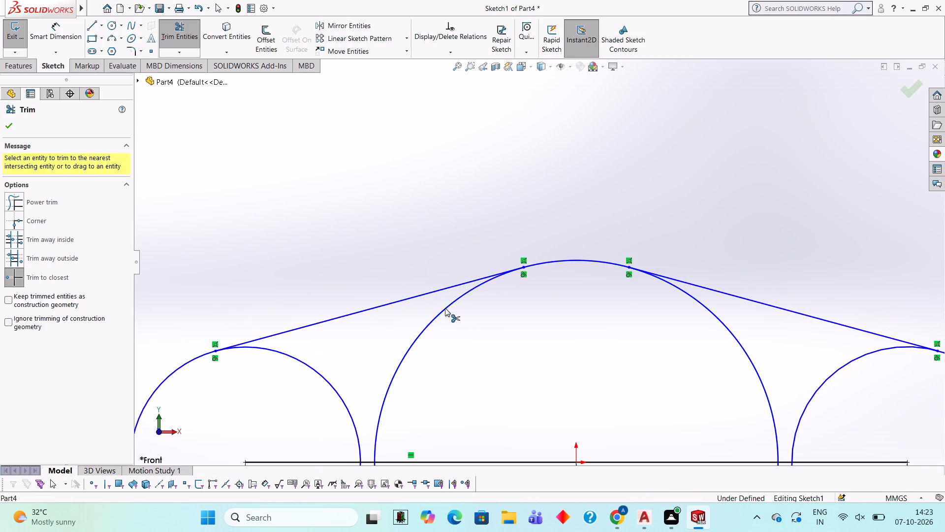
pyautogui.click(717, 314)
pyautogui.scroll(4, 716, 314)
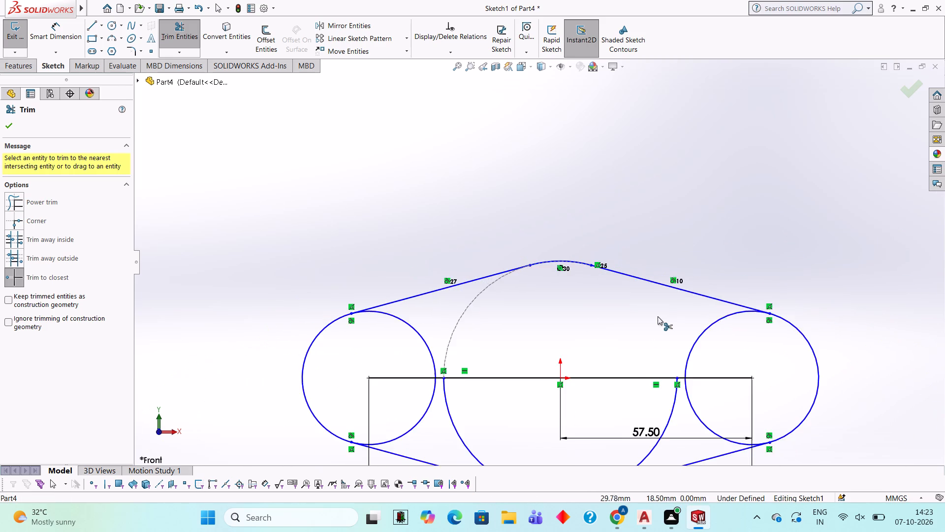
pyautogui.scroll(3, 658, 316)
pyautogui.scroll(-4, 612, 333)
pyautogui.click(556, 348)
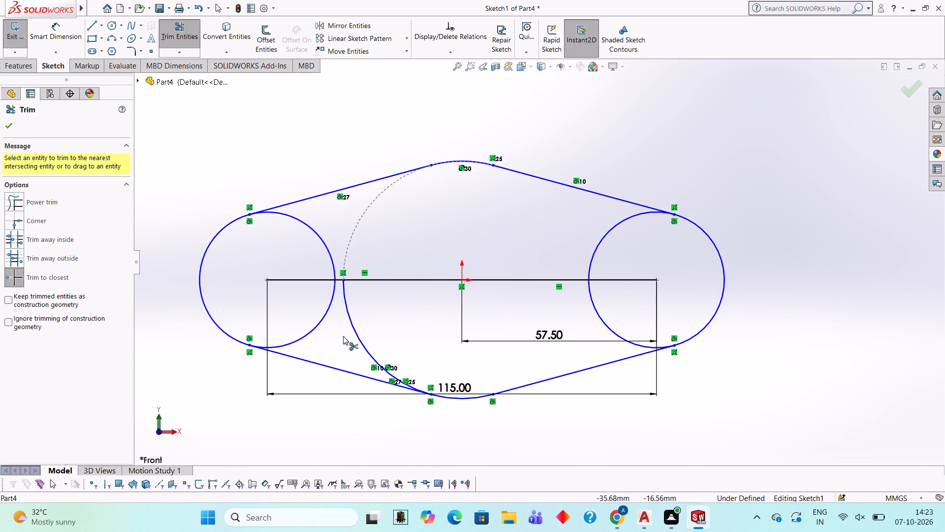
pyautogui.click(359, 339)
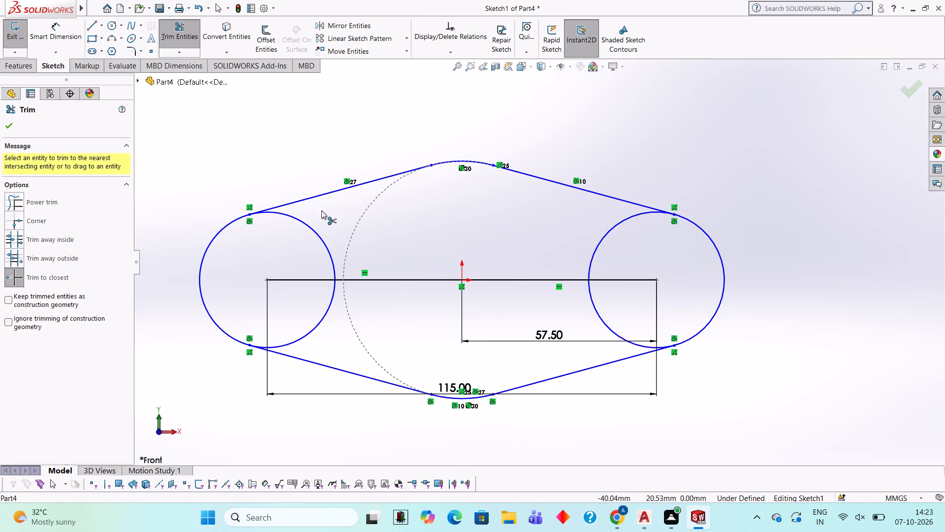
# Trim away the inner arcs of the left and right end circles, keeping only their outer arcs.
pyautogui.click(286, 214)
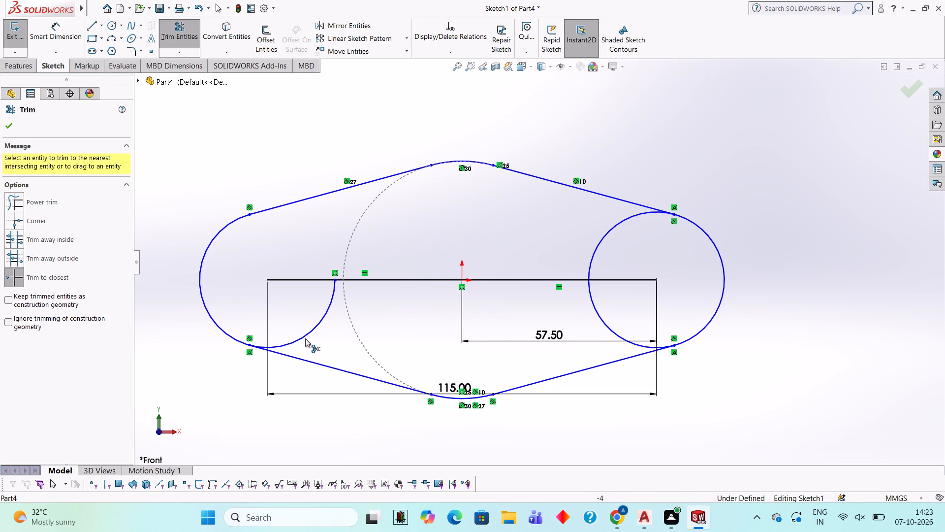
pyautogui.click(305, 337)
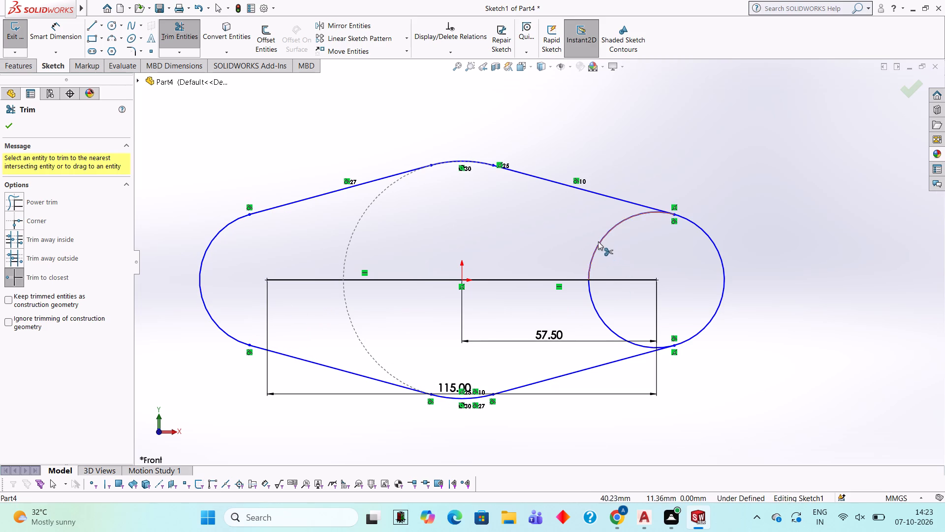
pyautogui.click(598, 241)
pyautogui.click(593, 302)
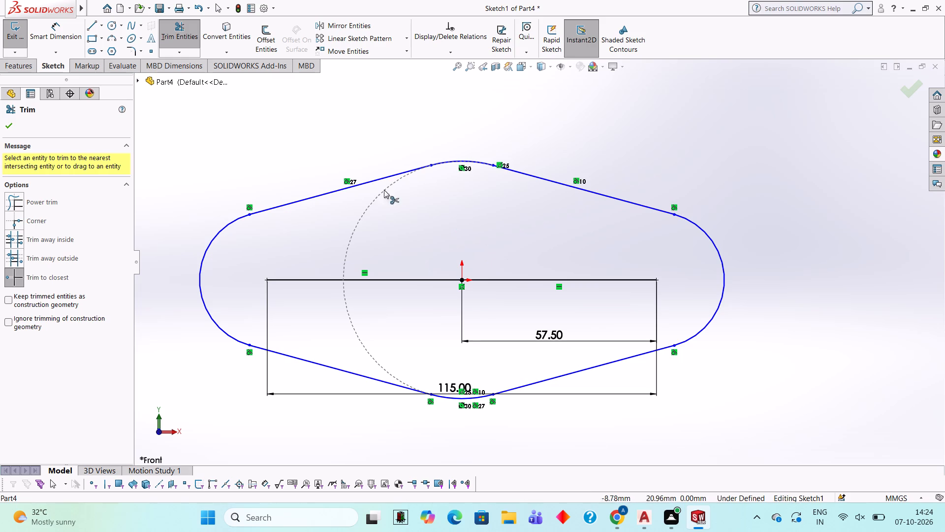
# Extrude the enclosed outline region as a blind boss with a depth of 10 mm.
pyautogui.click(16, 63)
pyautogui.click(12, 45)
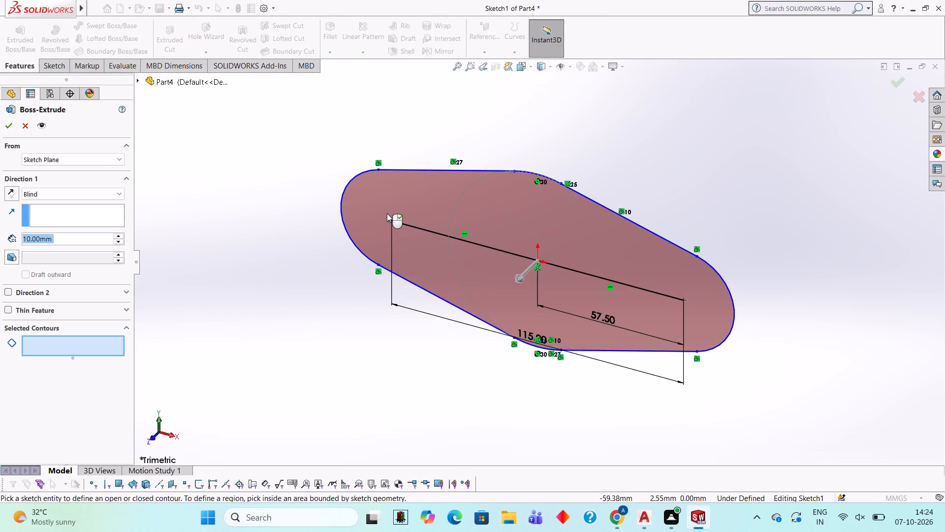
pyautogui.click(387, 213)
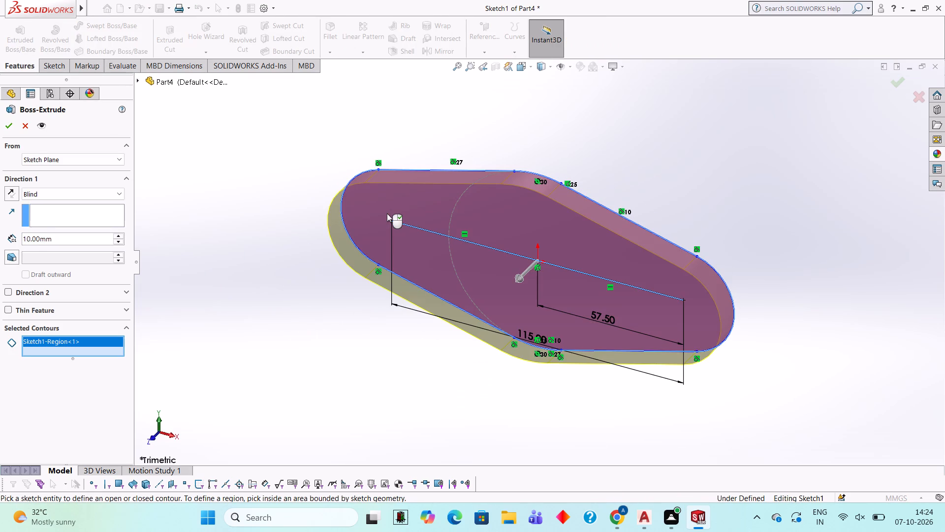
pyautogui.click(5, 130)
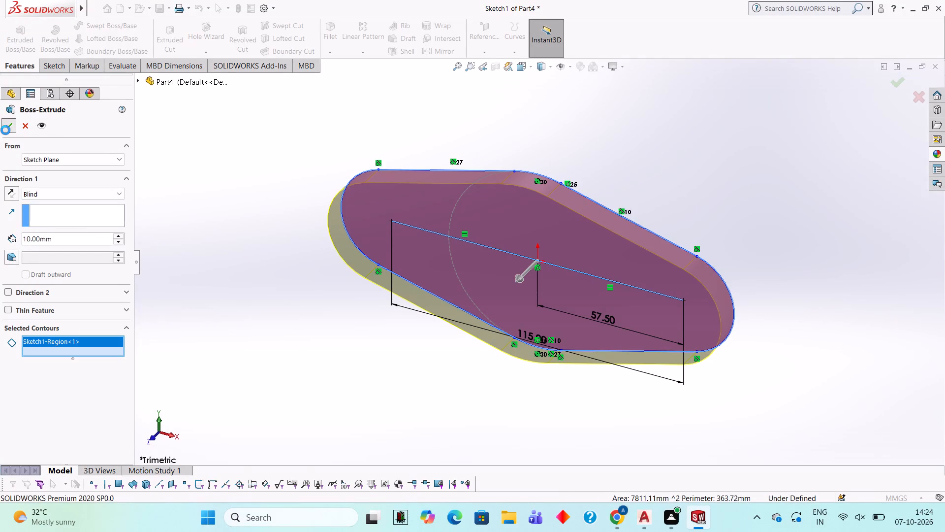
# Examine the extruded plate from several angles.
pyautogui.click(168, 139)
pyautogui.moveTo(413, 244); pyautogui.dragTo(421, 249)
pyautogui.moveTo(416, 247); pyautogui.dragTo(463, 153, button='middle')
pyautogui.moveTo(464, 157); pyautogui.dragTo(463, 153)
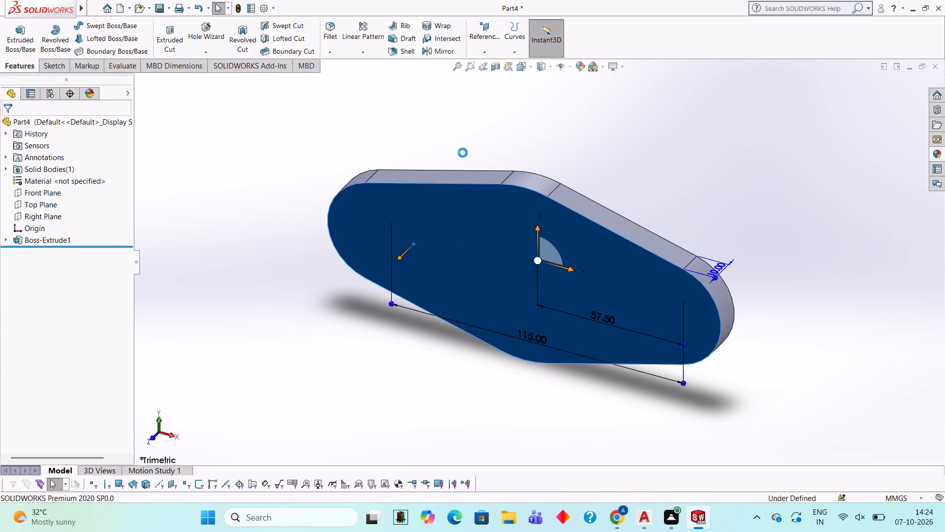
pyautogui.moveTo(463, 153); pyautogui.dragTo(462, 148)
pyautogui.moveTo(463, 153); pyautogui.dragTo(462, 144, button='middle')
pyautogui.press('Escape')
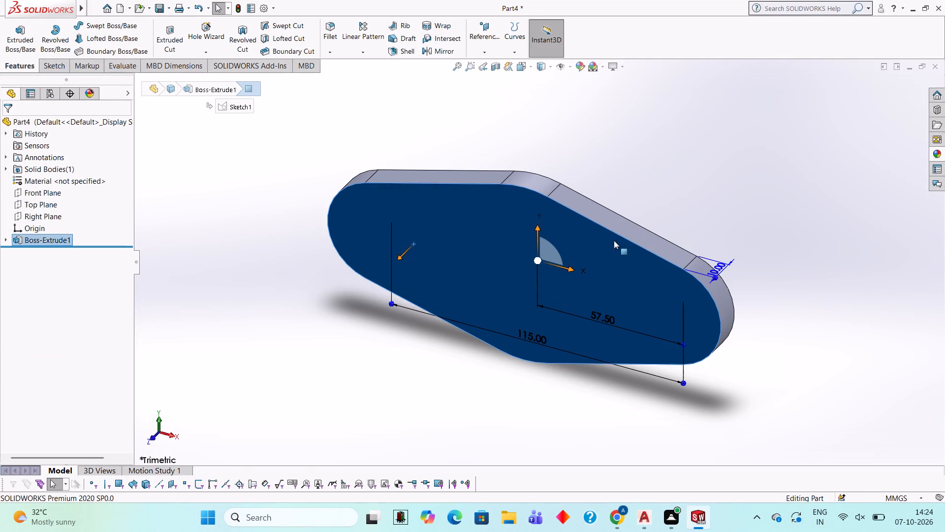
pyautogui.moveTo(614, 240); pyautogui.dragTo(643, 148, button='middle')
pyautogui.moveTo(643, 148); pyautogui.dragTo(596, 277, button='middle')
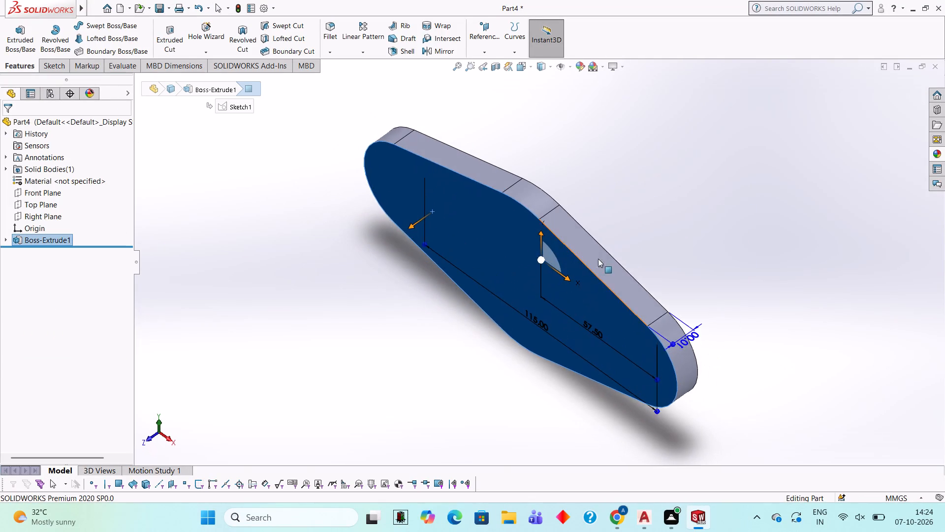
pyautogui.click(668, 187)
pyautogui.moveTo(653, 231); pyautogui.dragTo(691, 182, button='middle')
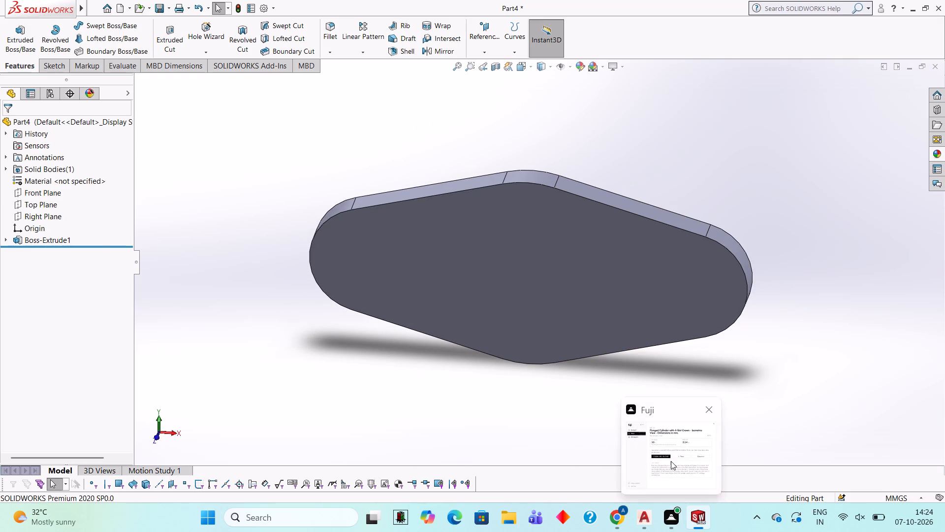
# Start a sketch on the plate's large front face and view it straight on.
pyautogui.click(499, 264)
pyautogui.click(541, 240)
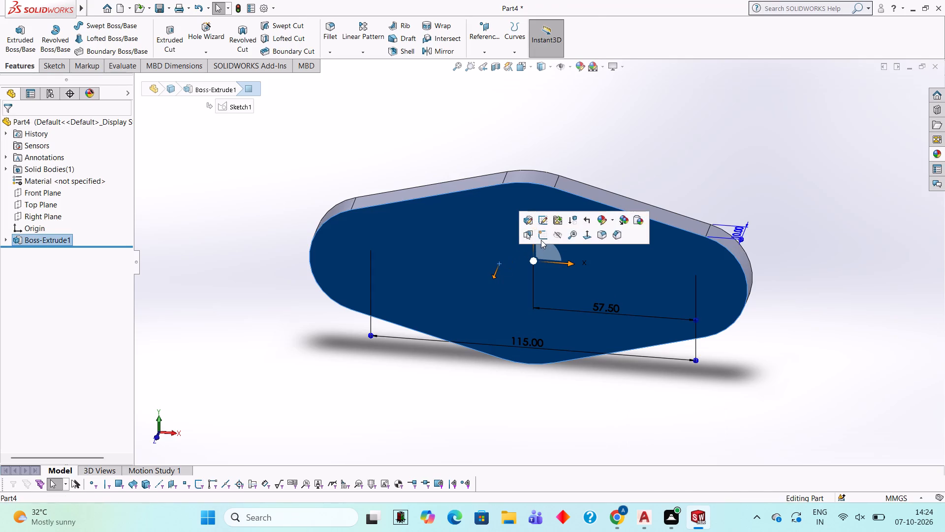
pyautogui.hotkey('ctrl', '8')
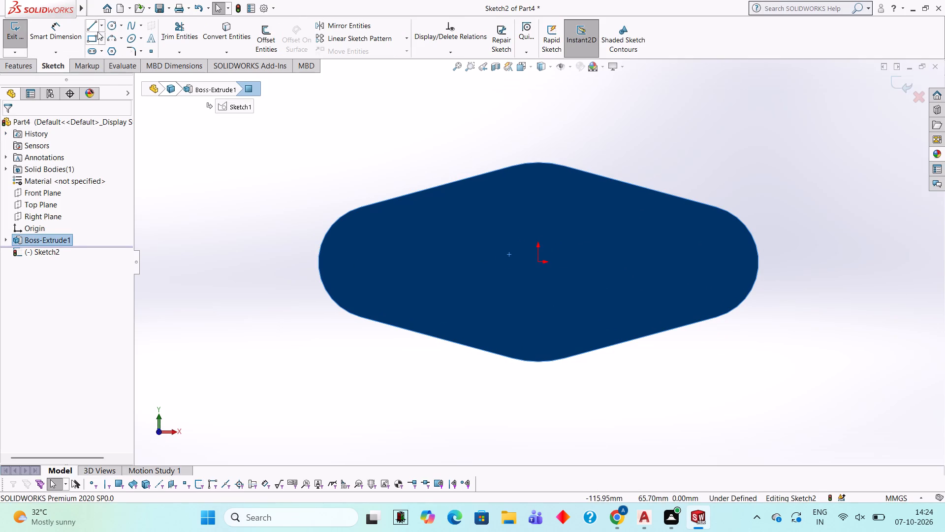
# Sketch a circle of radius 30 mm centred on the origin of the plate's front face.
pyautogui.click(110, 28)
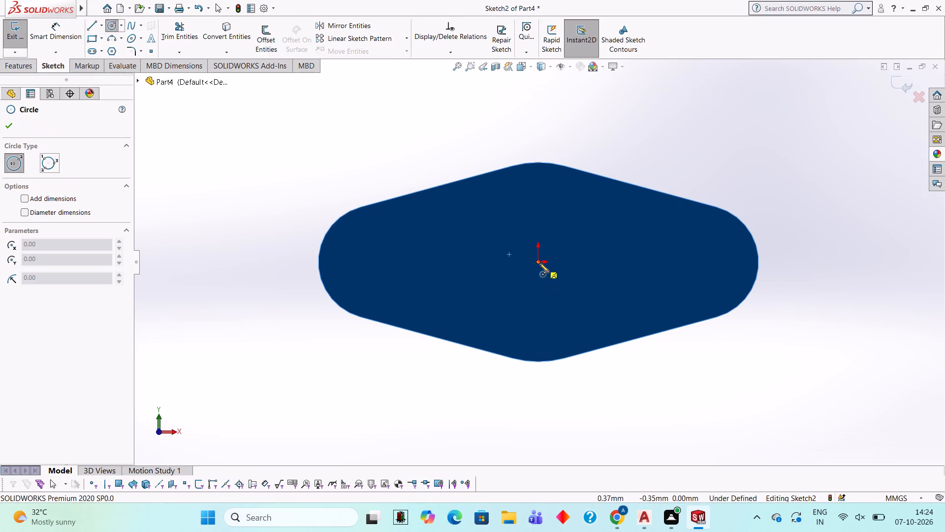
pyautogui.click(538, 261)
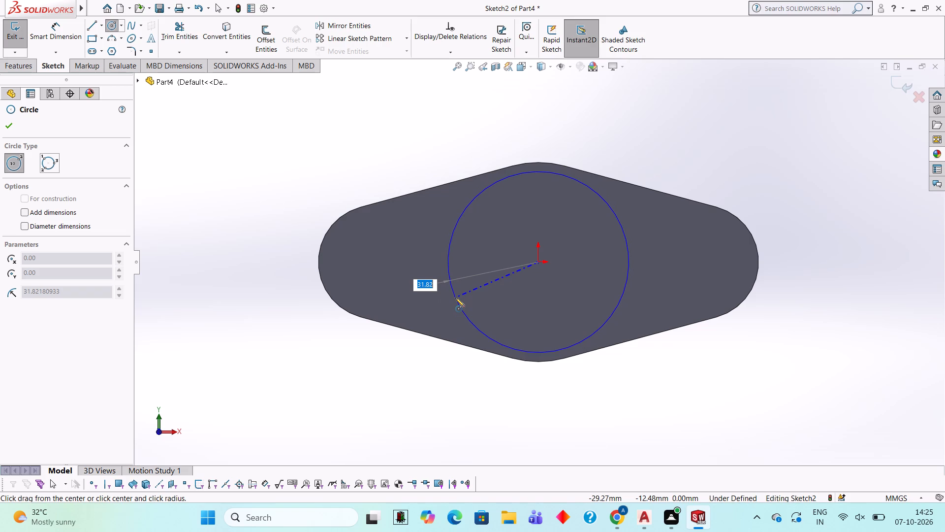
pyautogui.write('30')
pyautogui.press('Return')
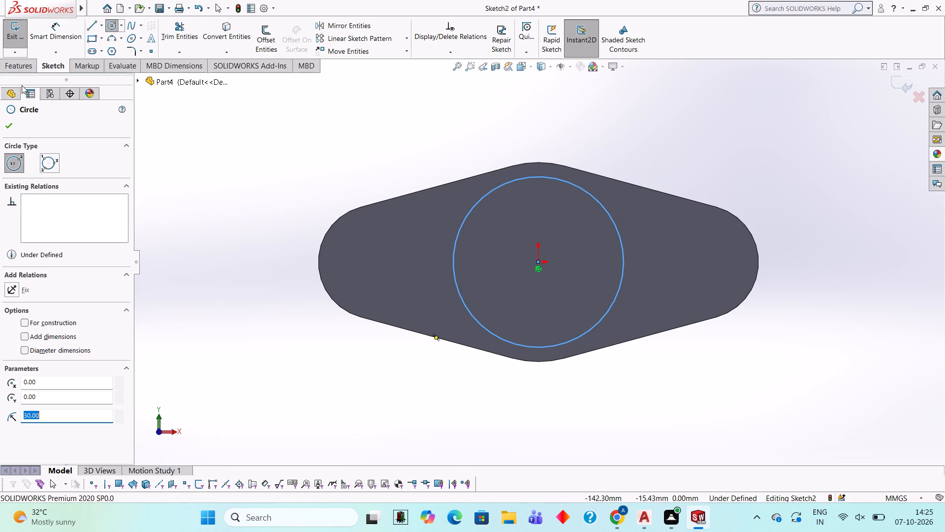
# Extrude the circle as a blind boss with a depth of 60 mm, merged with the plate.
pyautogui.click(24, 67)
pyautogui.click(25, 43)
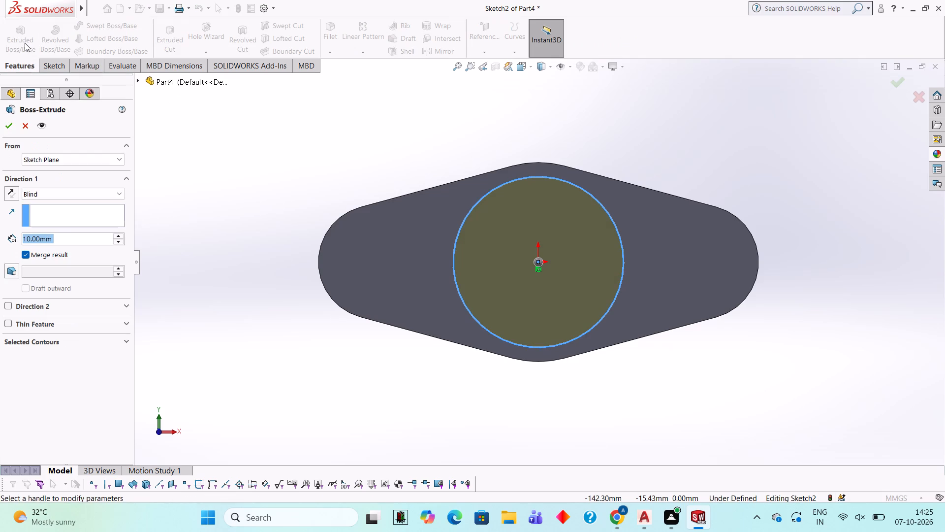
pyautogui.write('60')
pyautogui.press('Return')
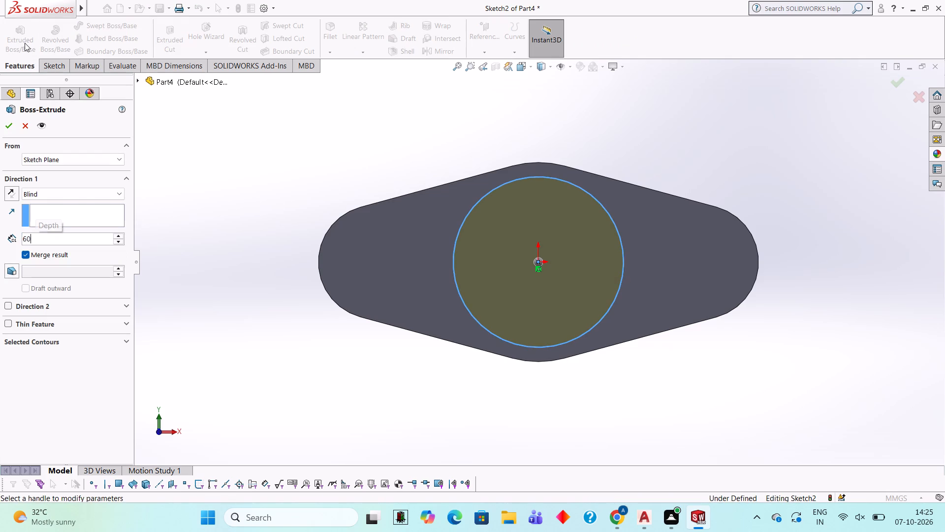
pyautogui.scroll(-1, 596, 395)
pyautogui.moveTo(592, 374); pyautogui.dragTo(569, 310, button='middle')
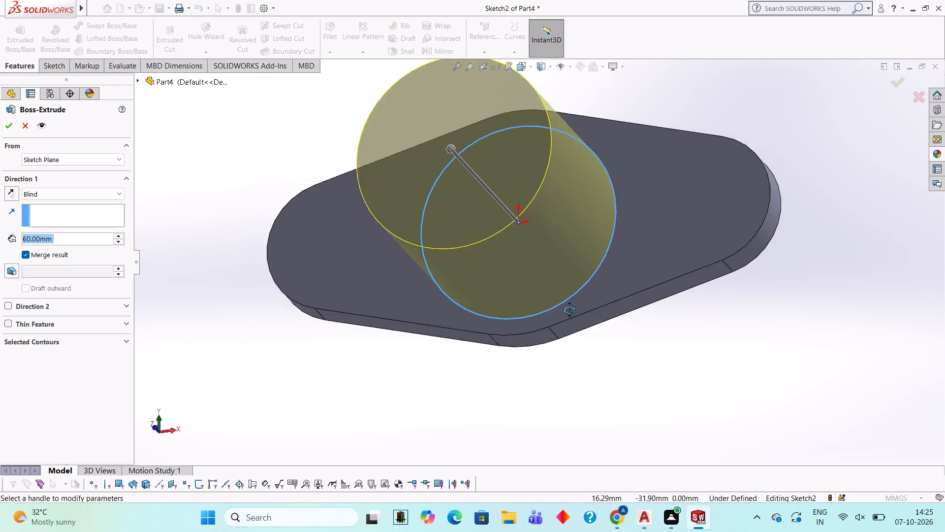
pyautogui.moveTo(569, 310); pyautogui.dragTo(561, 251, button='middle')
pyautogui.click(12, 129)
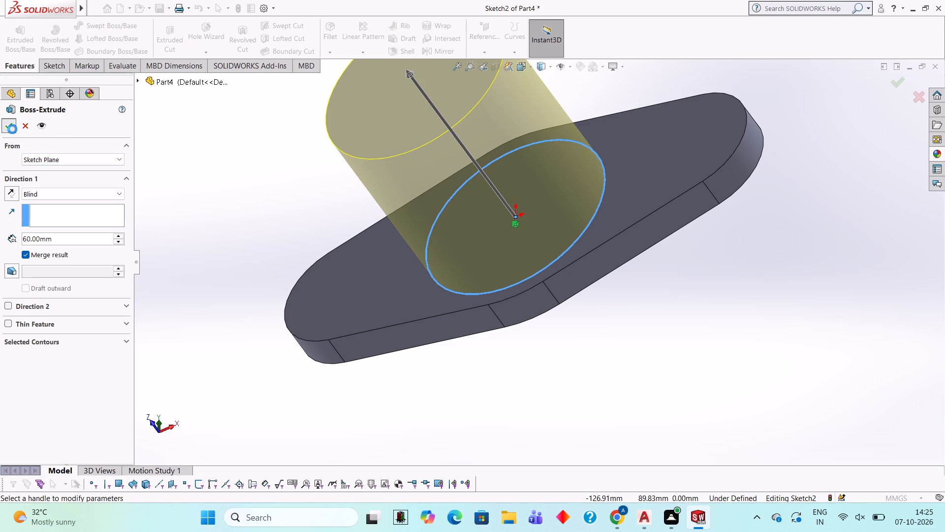
pyautogui.click(298, 137)
# Start a sketch on the cylindrical boss's circular end face and view it straight on.
pyautogui.moveTo(416, 204); pyautogui.dragTo(424, 205, button='middle')
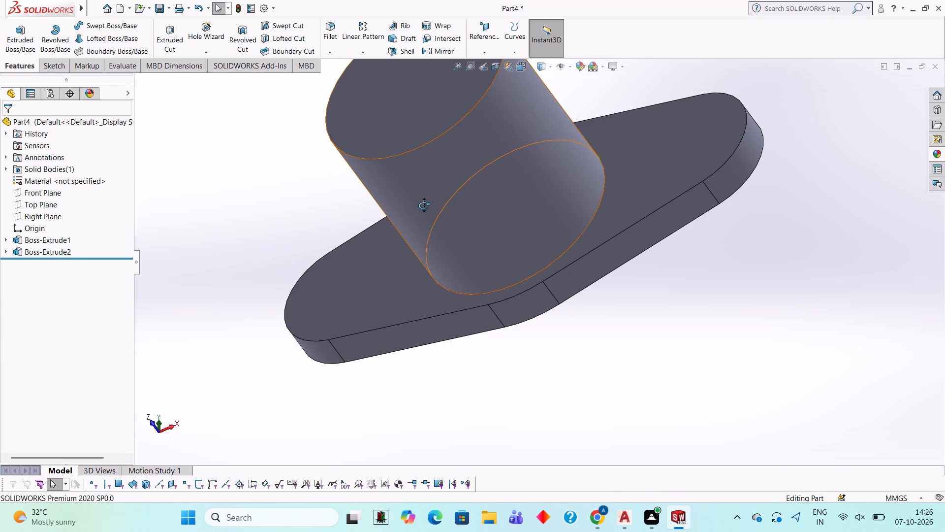
pyautogui.moveTo(424, 205); pyautogui.dragTo(442, 253, button='middle')
pyautogui.scroll(3, 421, 210)
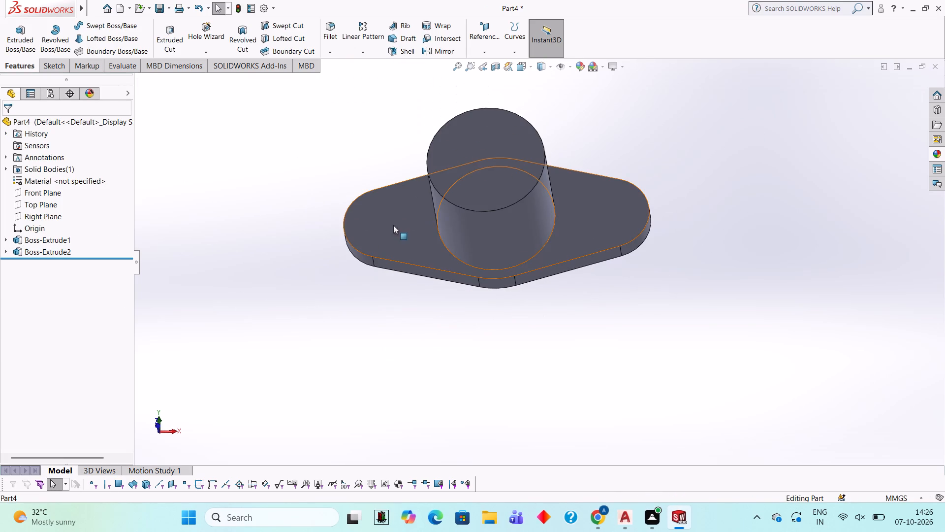
pyautogui.scroll(-1, 379, 213)
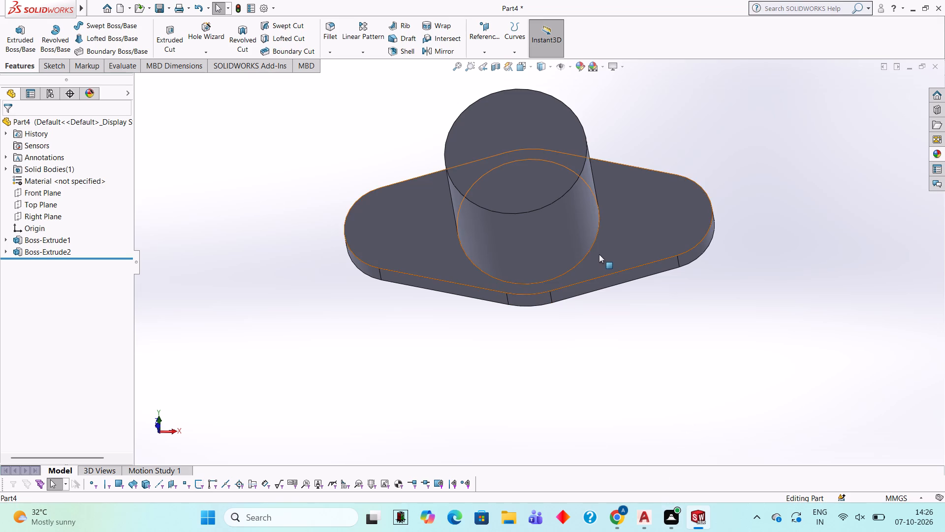
pyautogui.scroll(2, 599, 252)
pyautogui.scroll(-2, 599, 256)
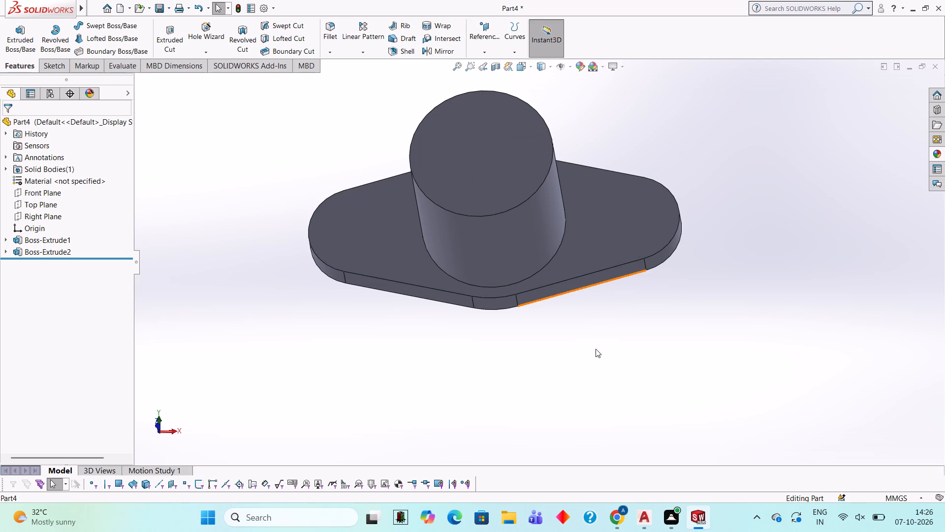
pyautogui.moveTo(608, 232); pyautogui.dragTo(610, 271, button='middle')
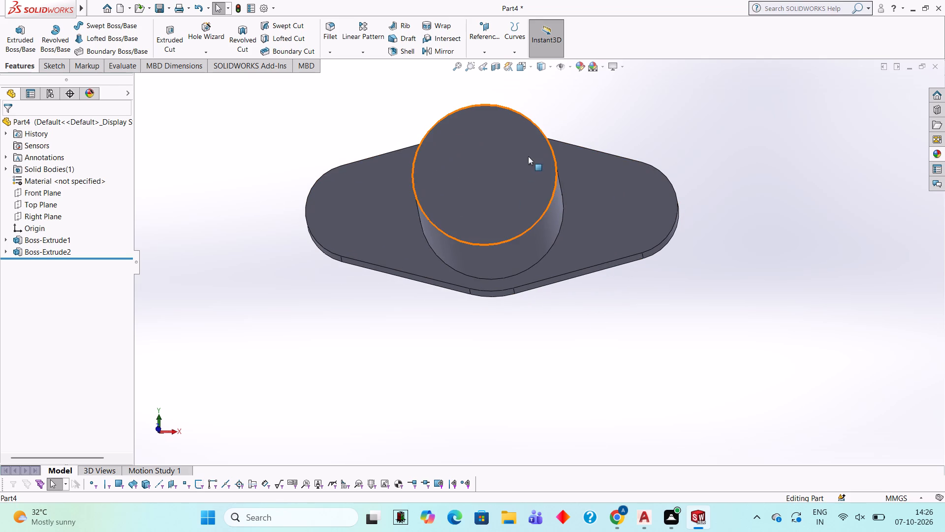
pyautogui.click(506, 157)
pyautogui.click(545, 129)
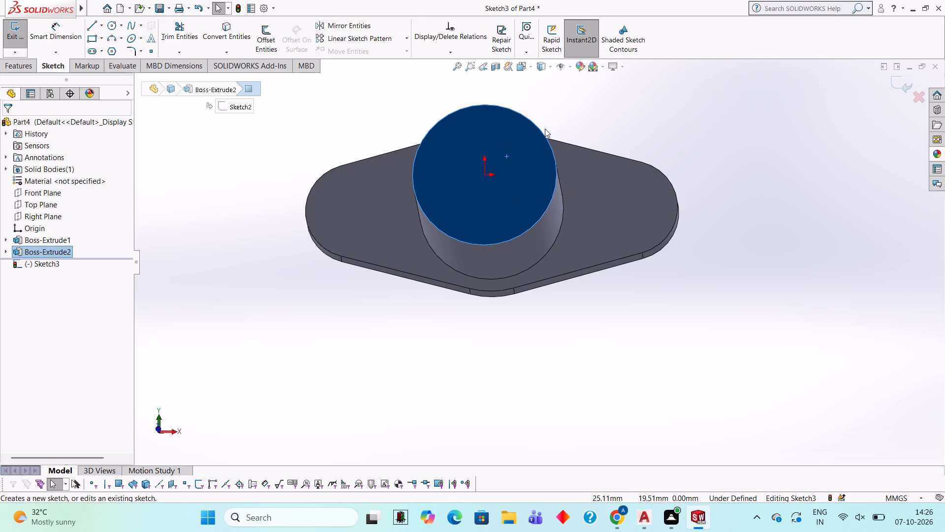
pyautogui.hotkey('ctrl', '8')
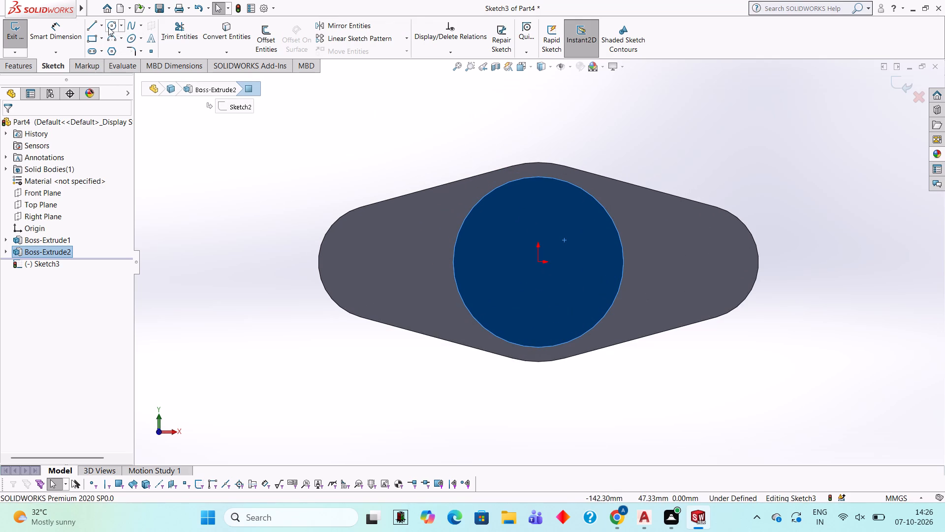
# Draw a vertical line from the origin down to the lowest point of the boss's circular edge, 30 mm long.
pyautogui.click(95, 27)
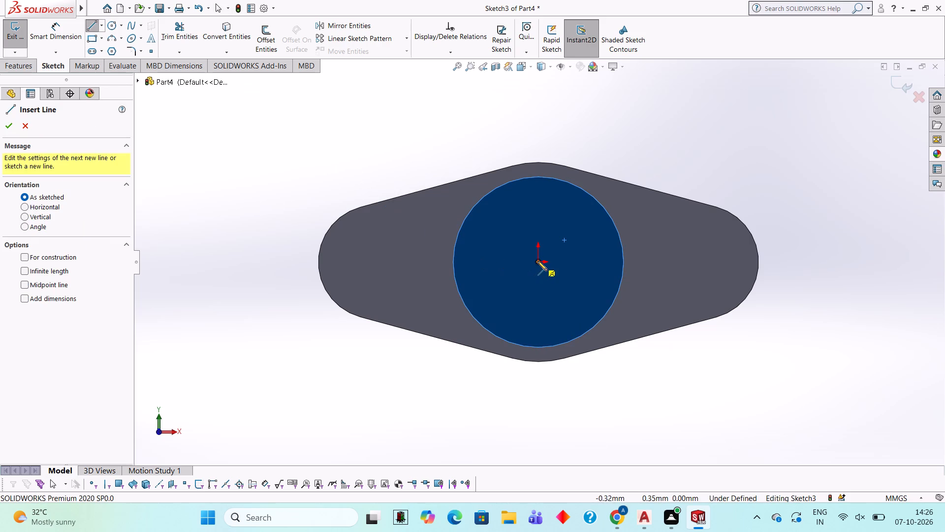
pyautogui.click(537, 261)
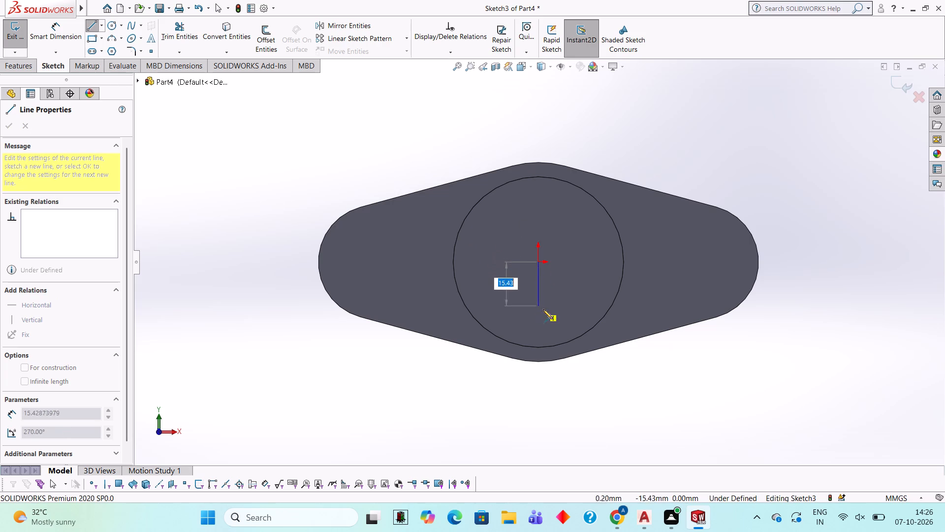
pyautogui.click(535, 347)
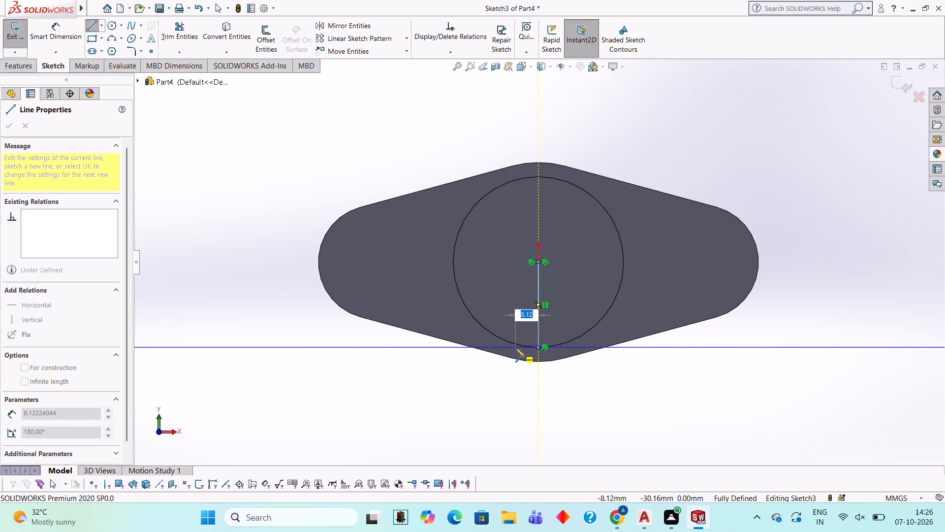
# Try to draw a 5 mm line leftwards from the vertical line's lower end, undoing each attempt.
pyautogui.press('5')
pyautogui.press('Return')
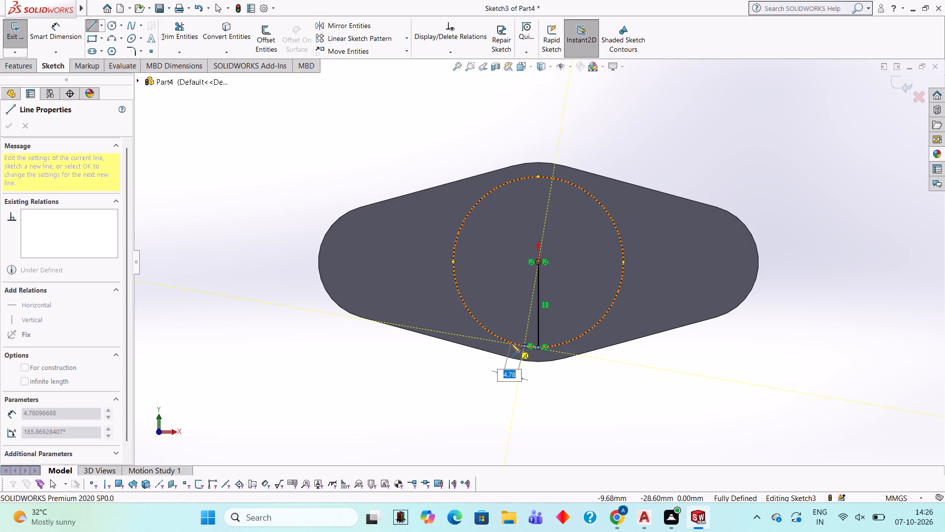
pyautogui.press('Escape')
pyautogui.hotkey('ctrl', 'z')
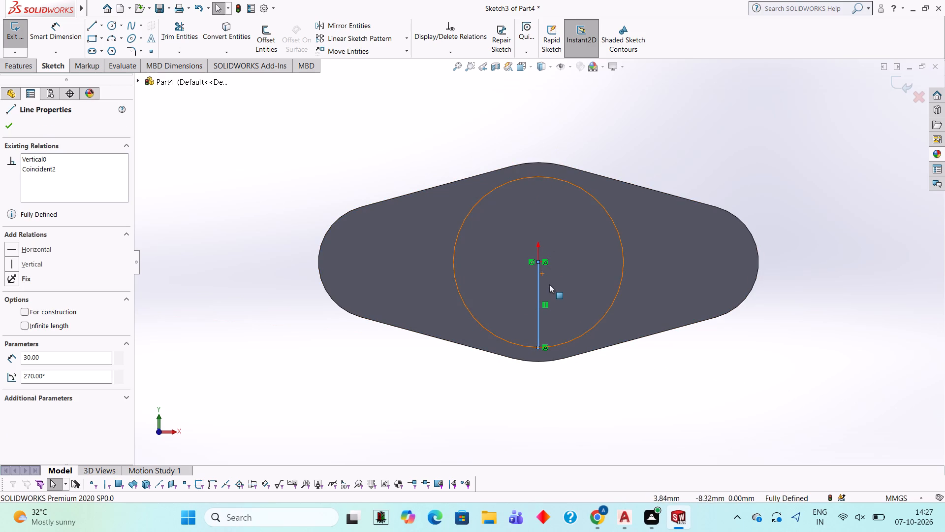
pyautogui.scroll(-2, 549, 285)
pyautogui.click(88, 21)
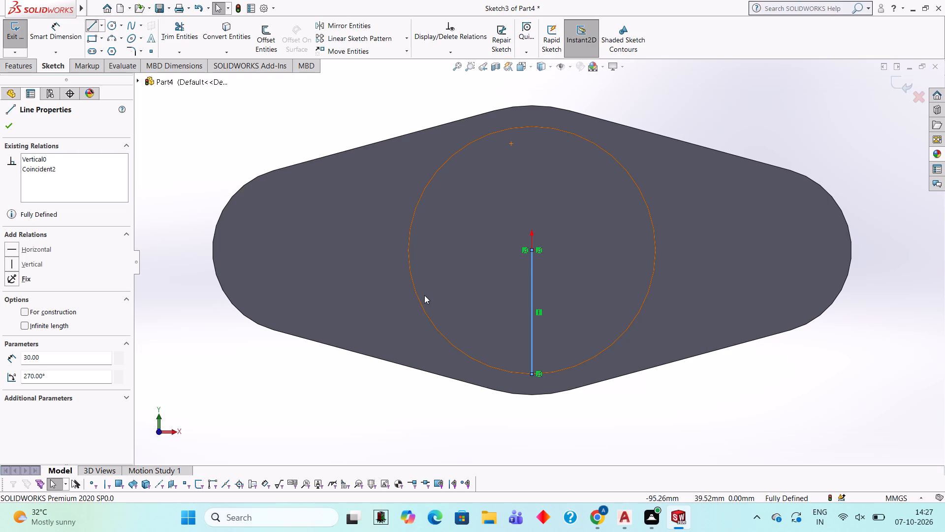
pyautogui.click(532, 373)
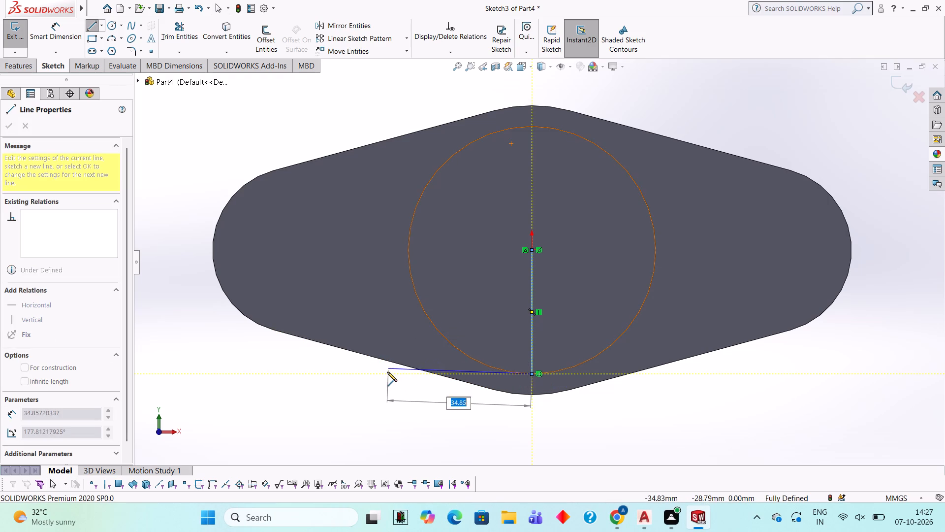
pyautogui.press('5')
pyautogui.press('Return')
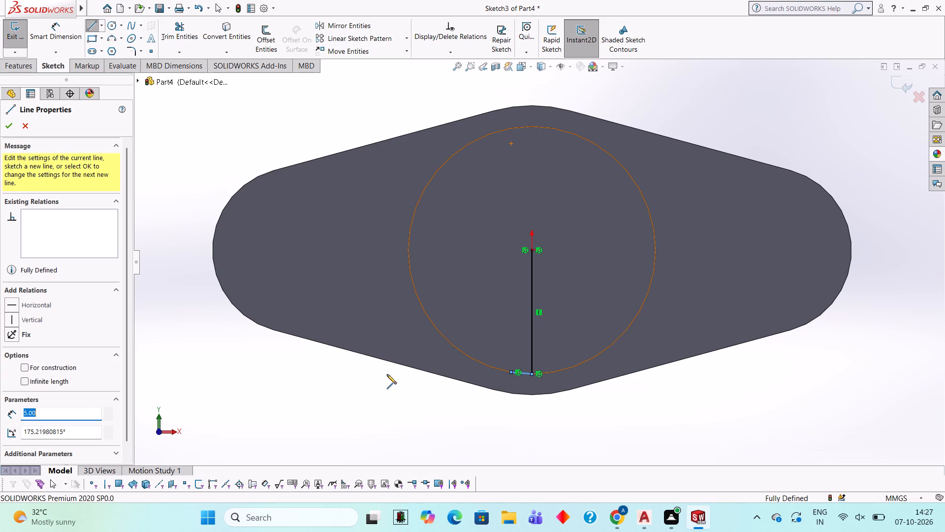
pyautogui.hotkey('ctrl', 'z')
# Draw a 10 mm square with its base centred on the vertical line's lower end, extending 5 mm to each side and 10 mm upward.
pyautogui.scroll(-3, 462, 379)
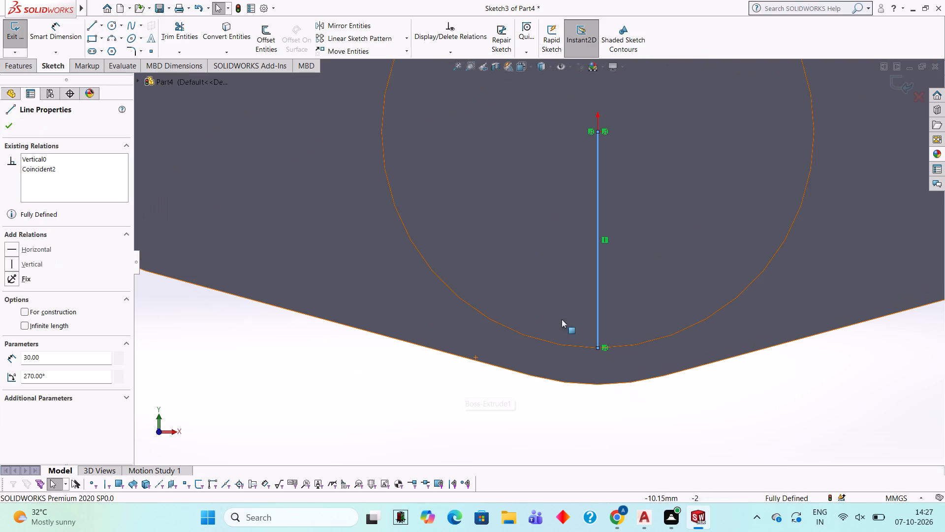
pyautogui.click(94, 30)
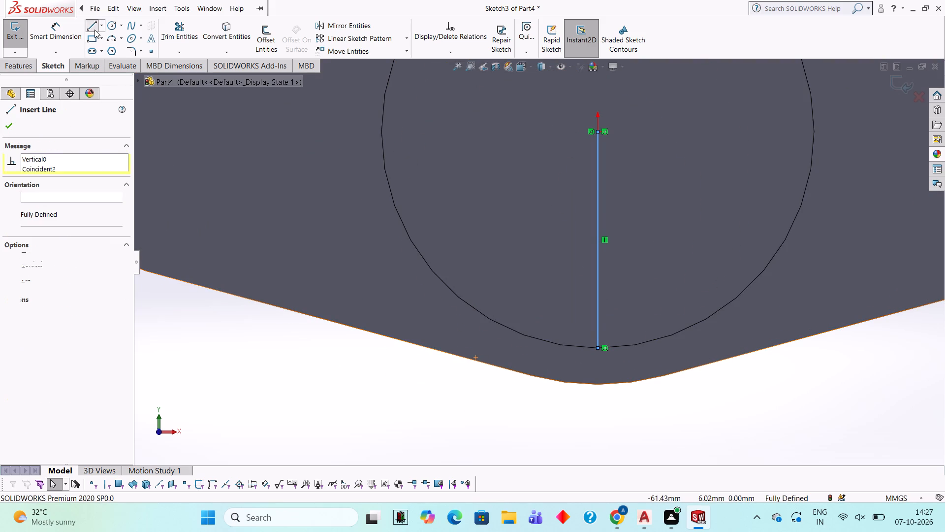
pyautogui.click(599, 348)
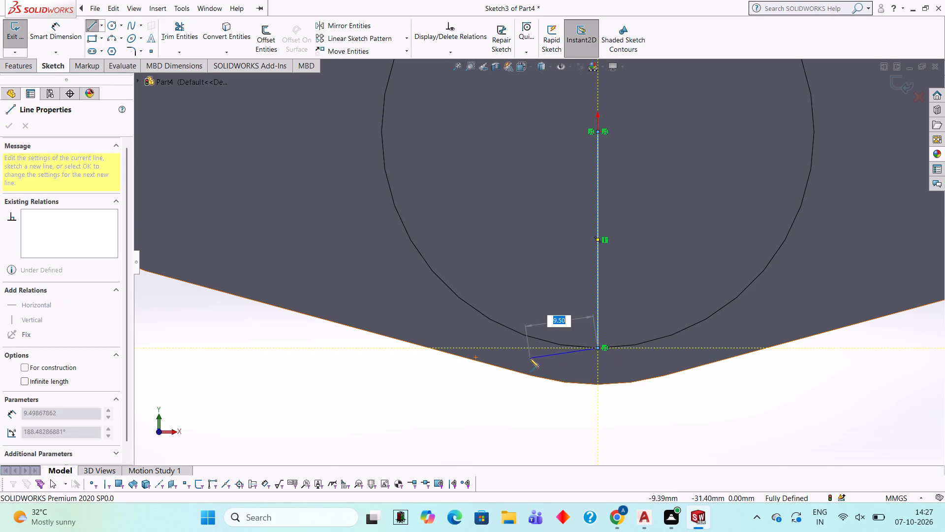
pyautogui.press('5')
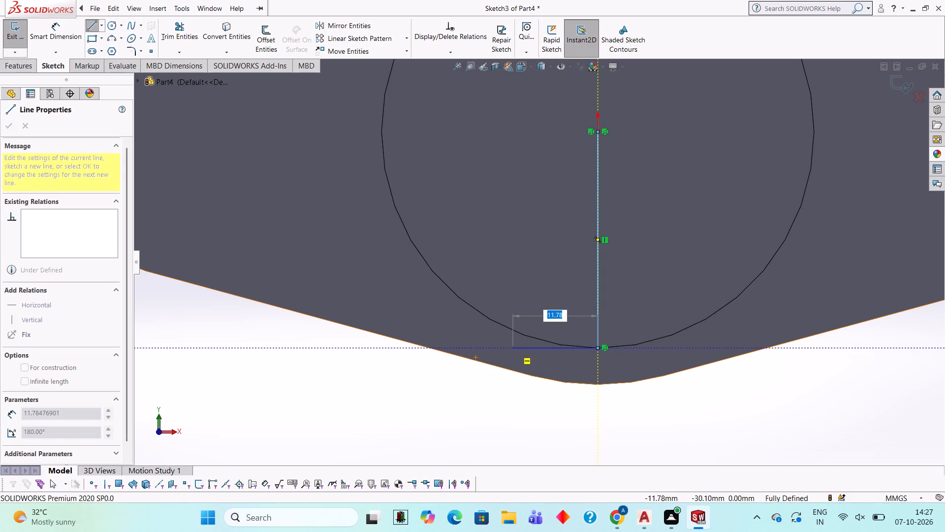
pyautogui.press('Return')
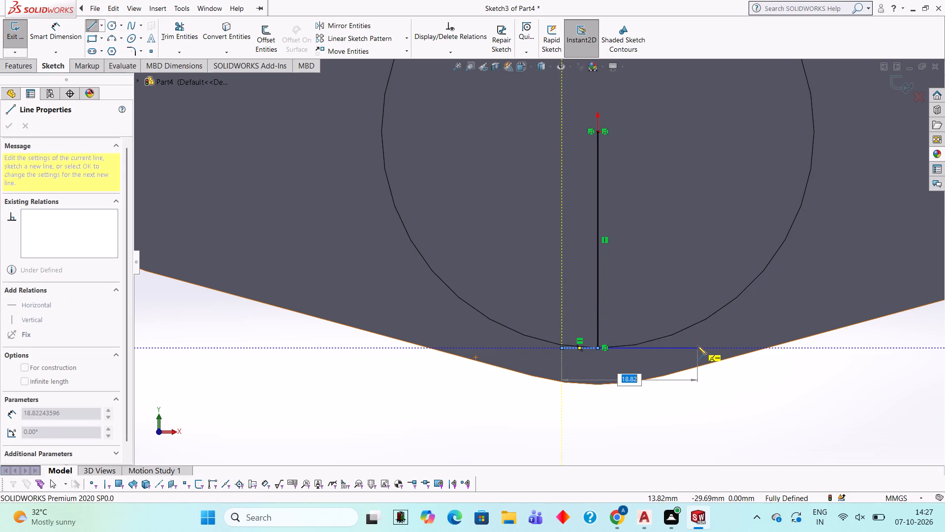
pyautogui.write('10')
pyautogui.press('Return')
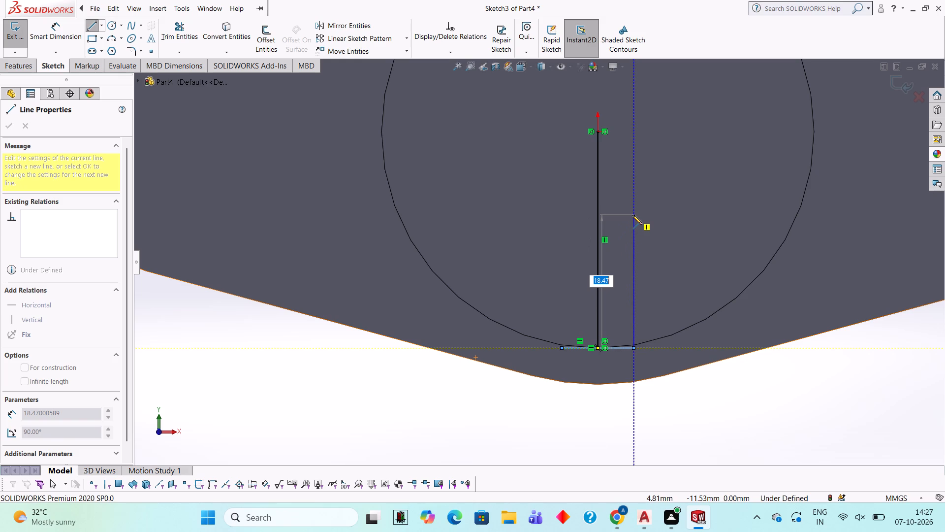
pyautogui.write('10')
pyautogui.press('Return')
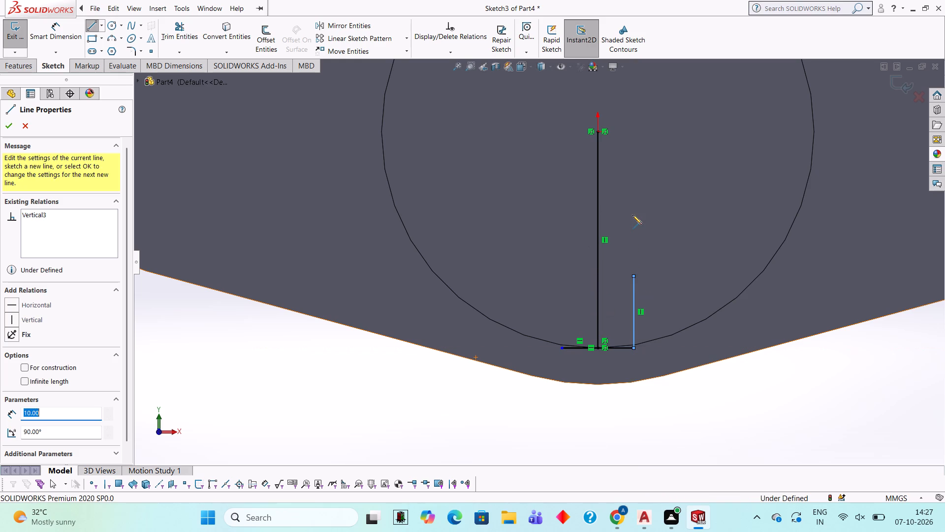
pyautogui.click(561, 275)
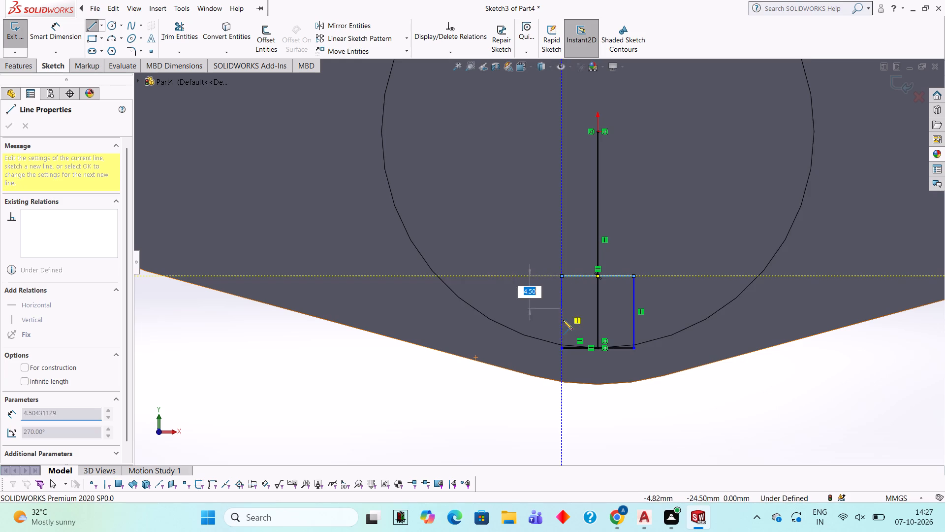
pyautogui.click(562, 348)
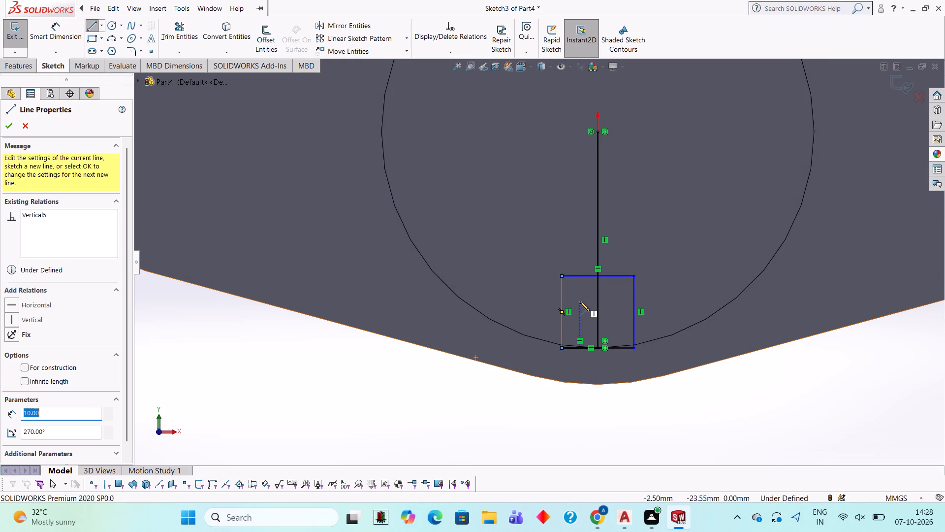
# Examine the square's base where it meets the boss's circular edge.
pyautogui.scroll(-1, 595, 327)
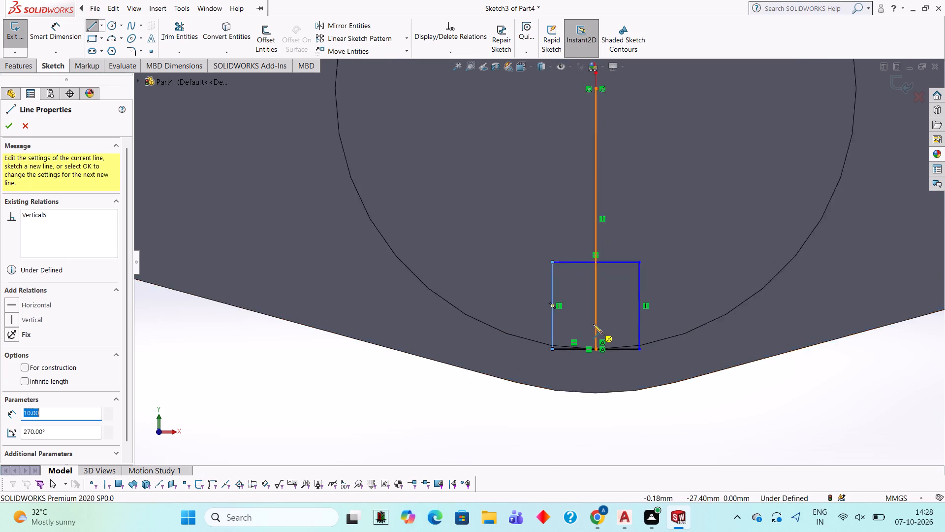
pyautogui.scroll(-5, 593, 324)
pyautogui.scroll(3, 584, 317)
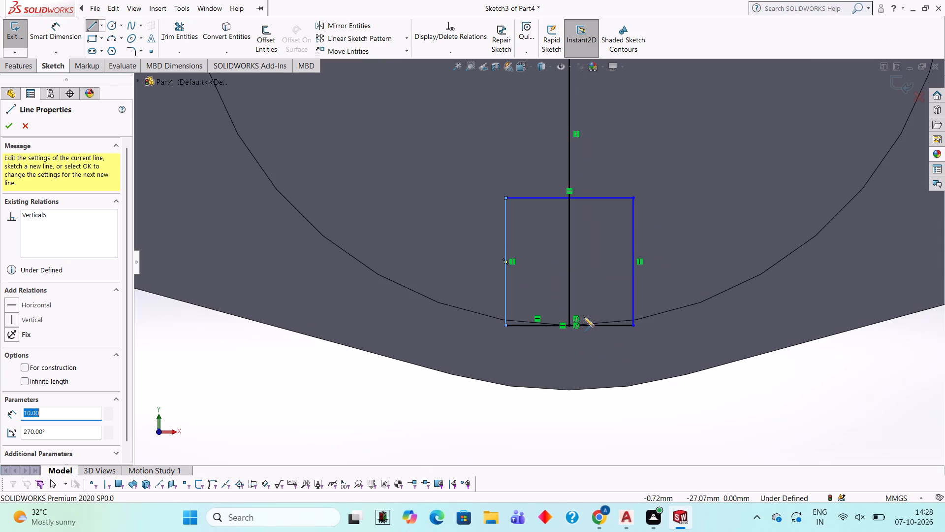
pyautogui.scroll(8, 584, 317)
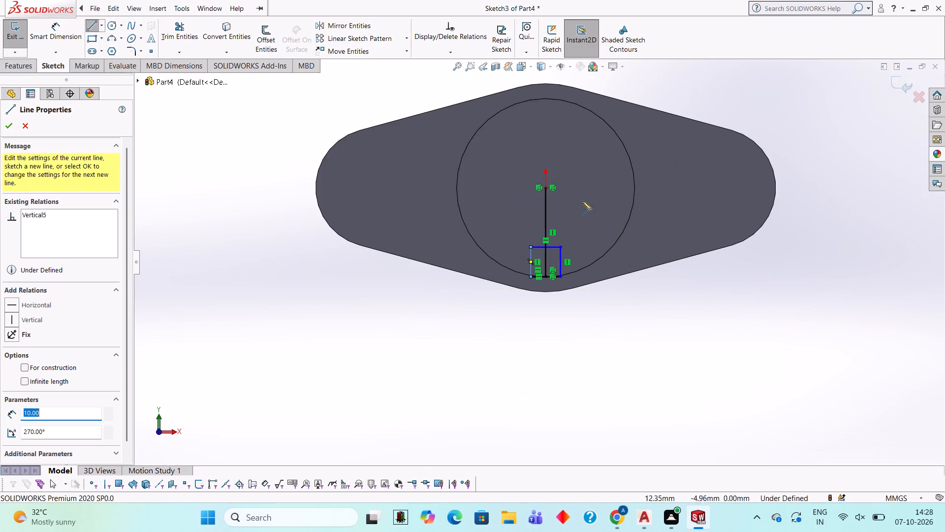
# Draw a vertical line from the origin up to the highest point of the boss's circular edge, 30 mm long.
pyautogui.scroll(-1, 580, 190)
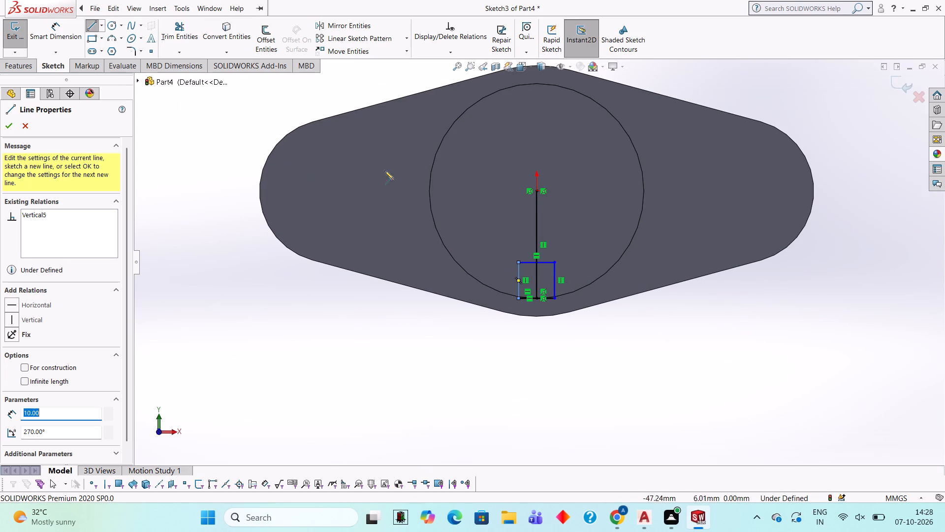
pyautogui.scroll(1, 517, 105)
pyautogui.scroll(-2, 517, 105)
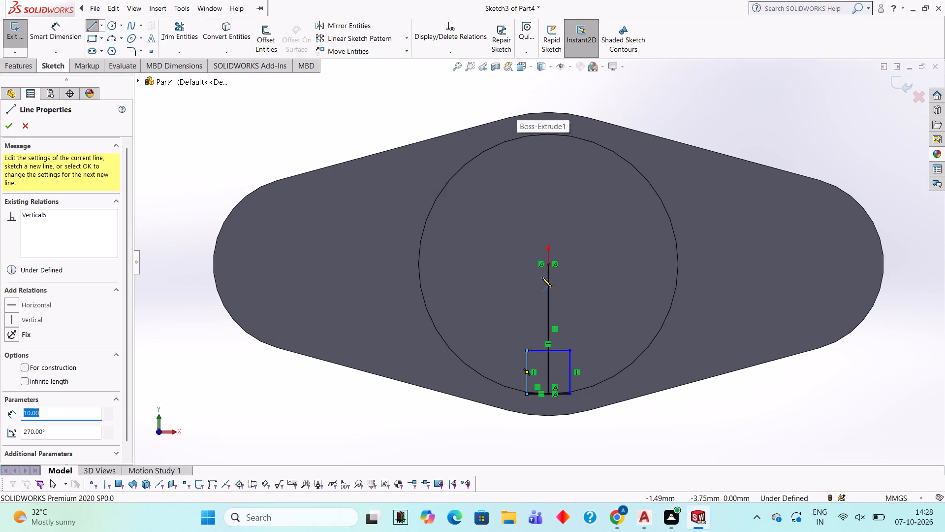
pyautogui.click(548, 265)
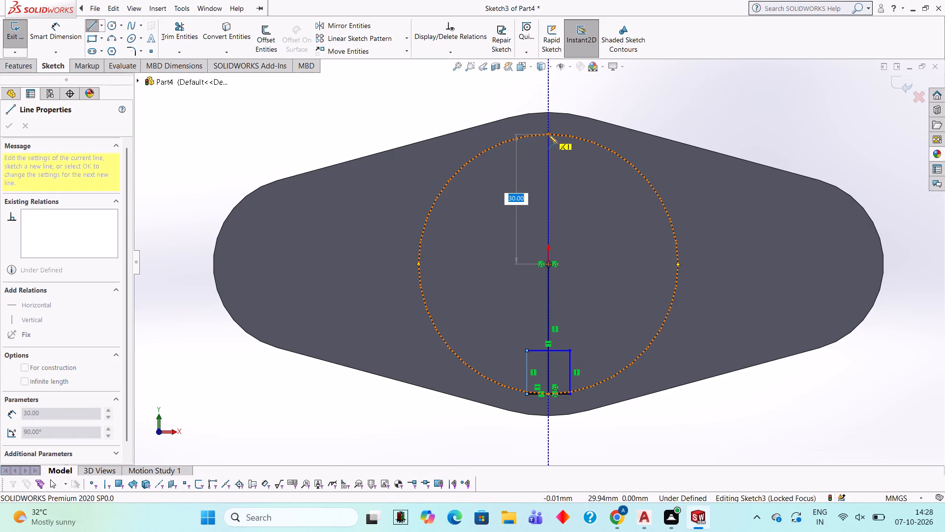
pyautogui.click(548, 134)
pyautogui.press('Escape')
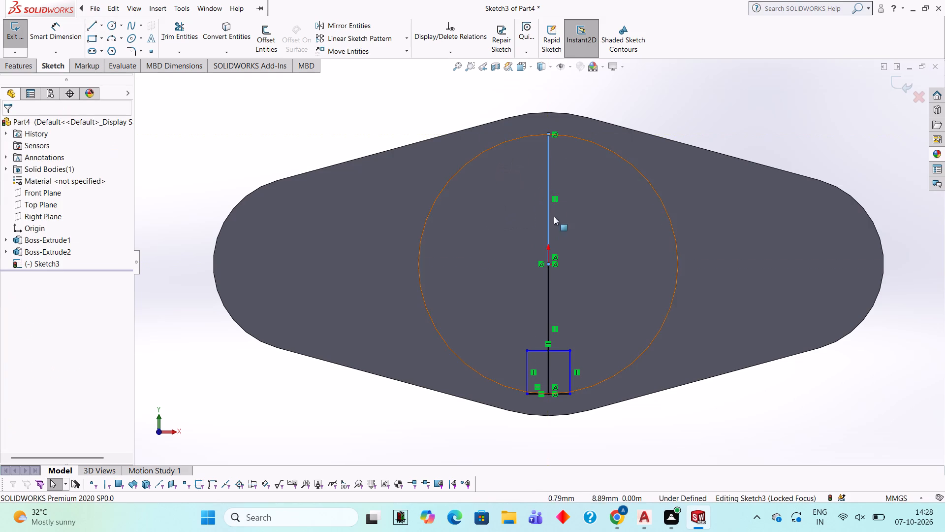
# Draw a 10 mm square with its upper side centred on the new vertical line's upper end, extending 5 mm to each side and 10 mm downward.
pyautogui.scroll(-3, 575, 152)
pyautogui.click(91, 24)
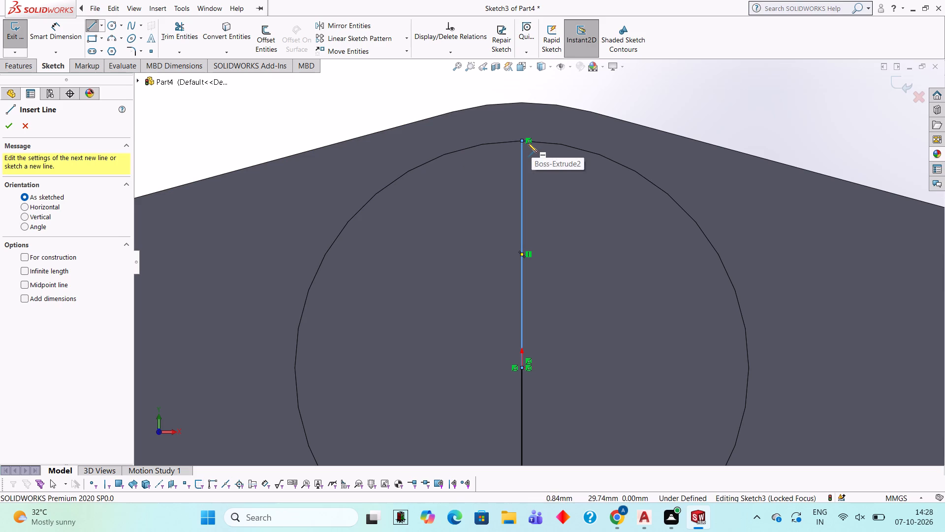
pyautogui.scroll(-2, 435, 103)
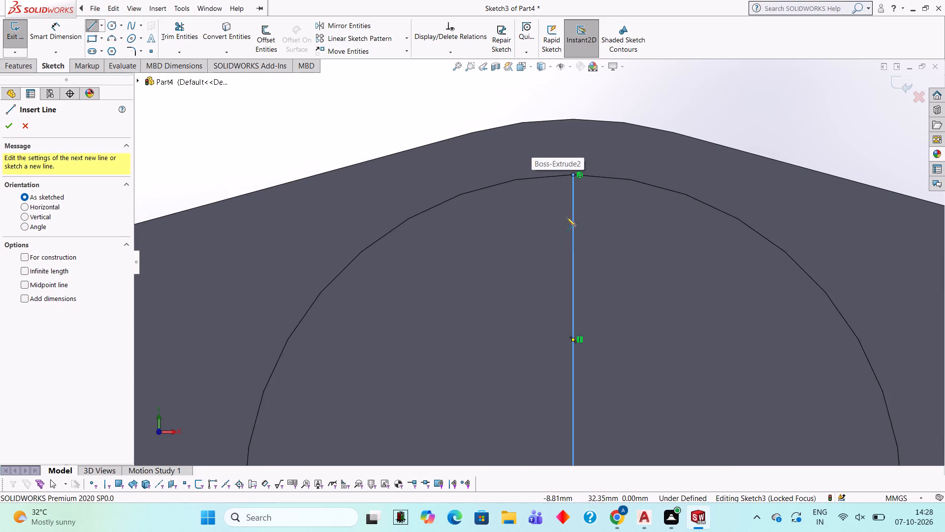
pyautogui.click(572, 174)
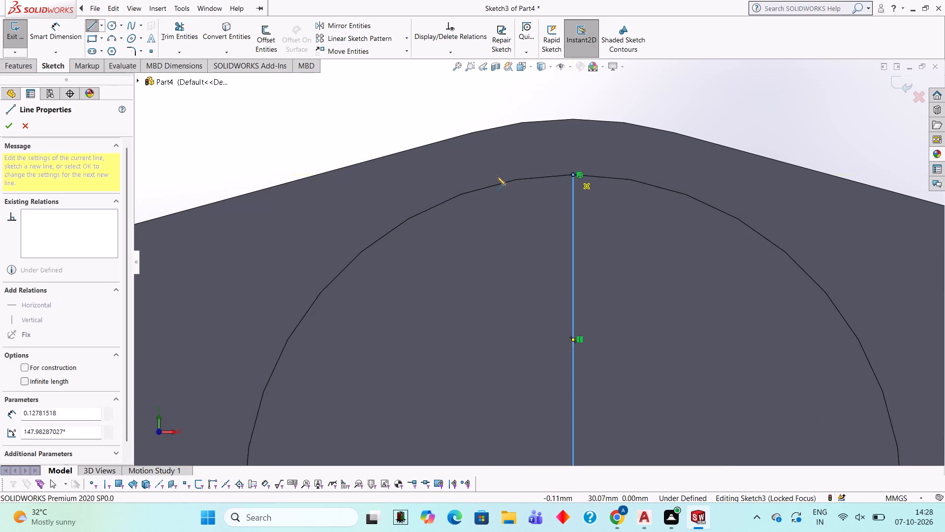
pyautogui.press('5')
pyautogui.press('Return')
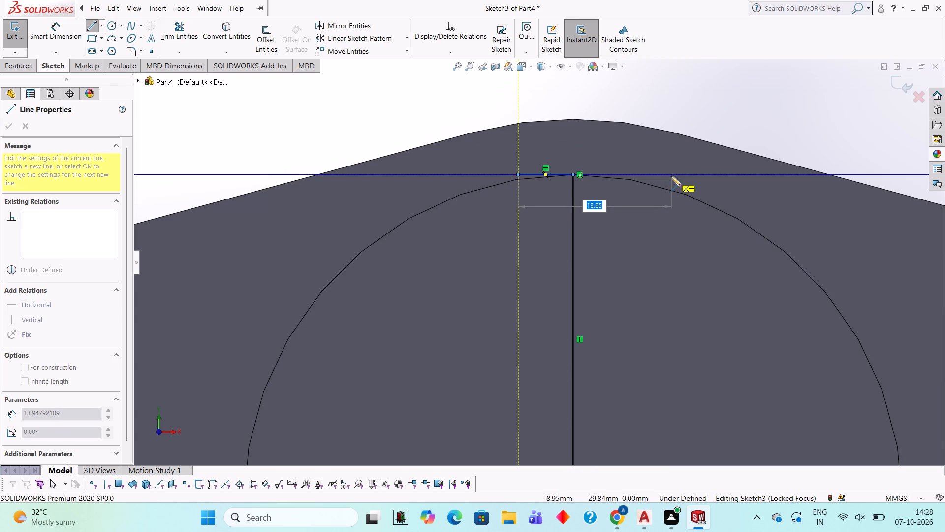
pyautogui.press('1')
pyautogui.press('0')
pyautogui.press('Return')
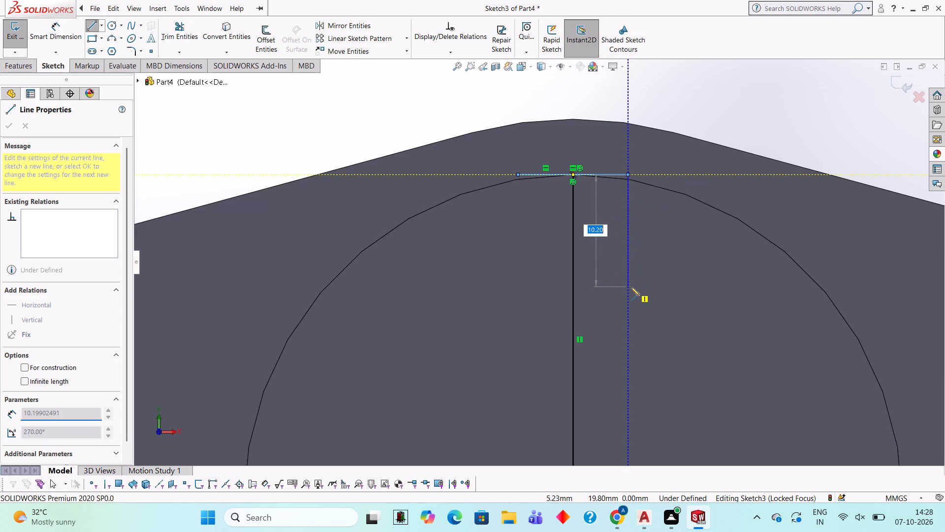
pyautogui.write('10')
pyautogui.press('Return')
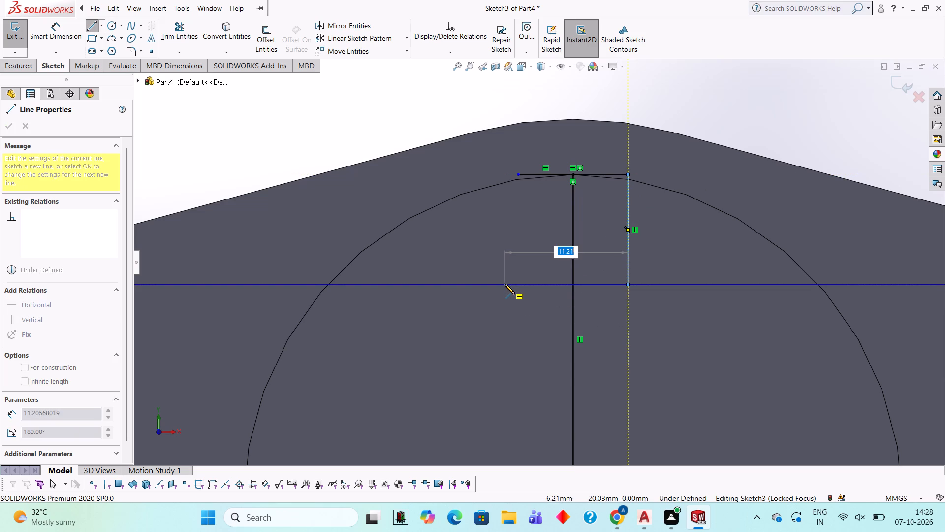
pyautogui.write('10')
pyautogui.press('Return')
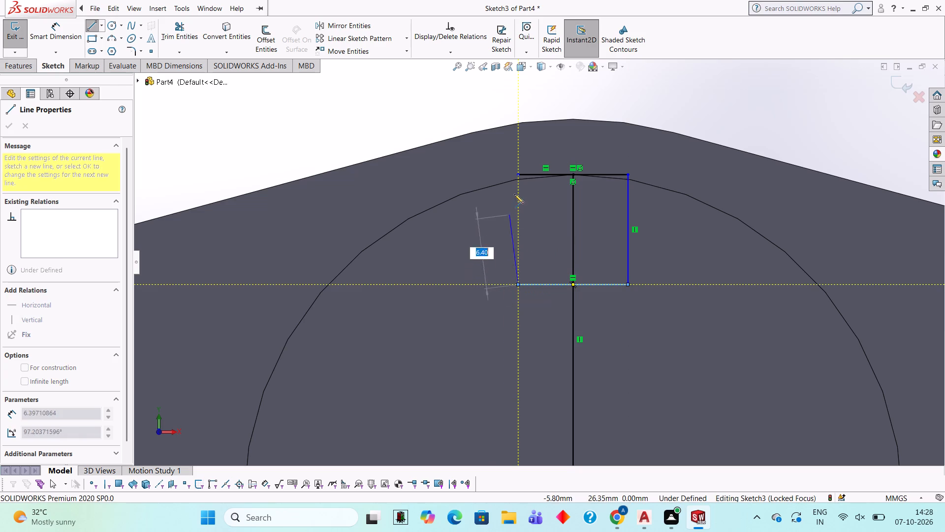
pyautogui.click(516, 175)
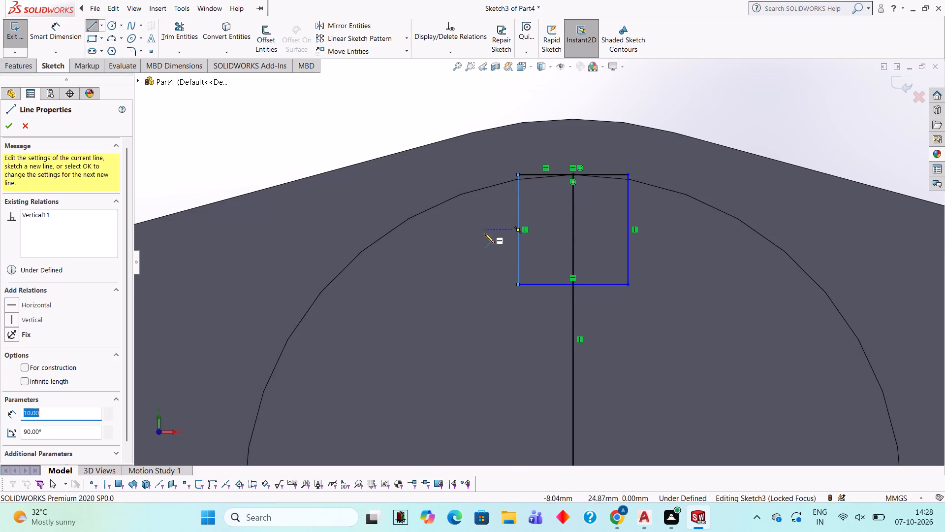
# Trim away every segment of the two vertical centre lines, inside and between the squares, leaving only the two square profiles.
pyautogui.scroll(1, 710, 267)
pyautogui.scroll(5, 661, 251)
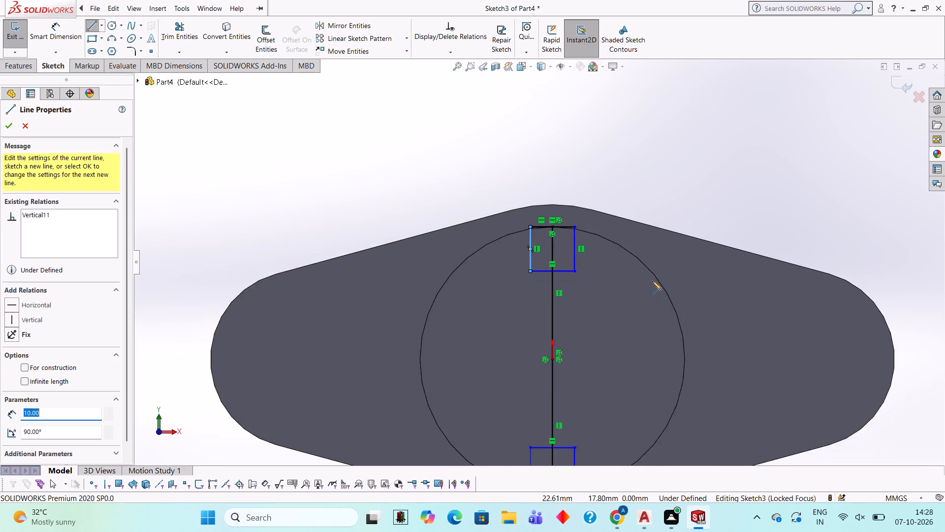
pyautogui.scroll(3, 611, 329)
pyautogui.scroll(-2, 604, 315)
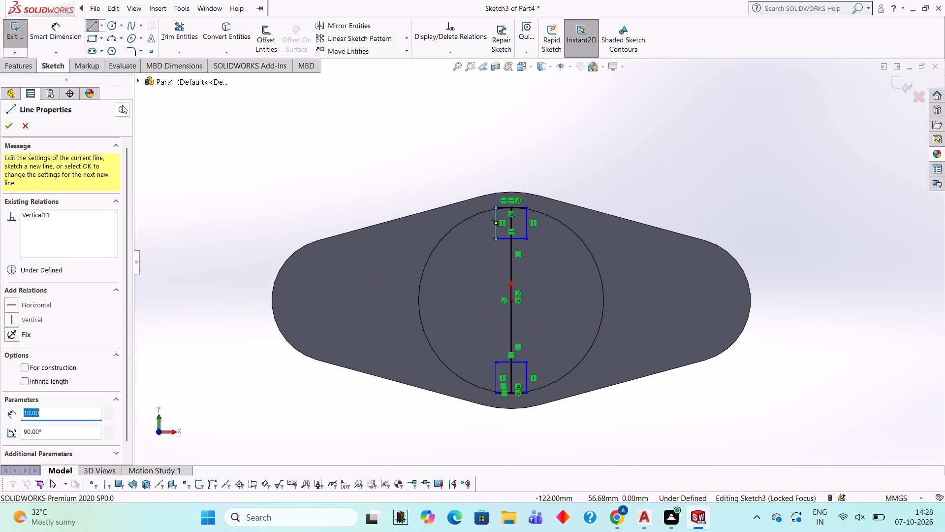
pyautogui.click(195, 34)
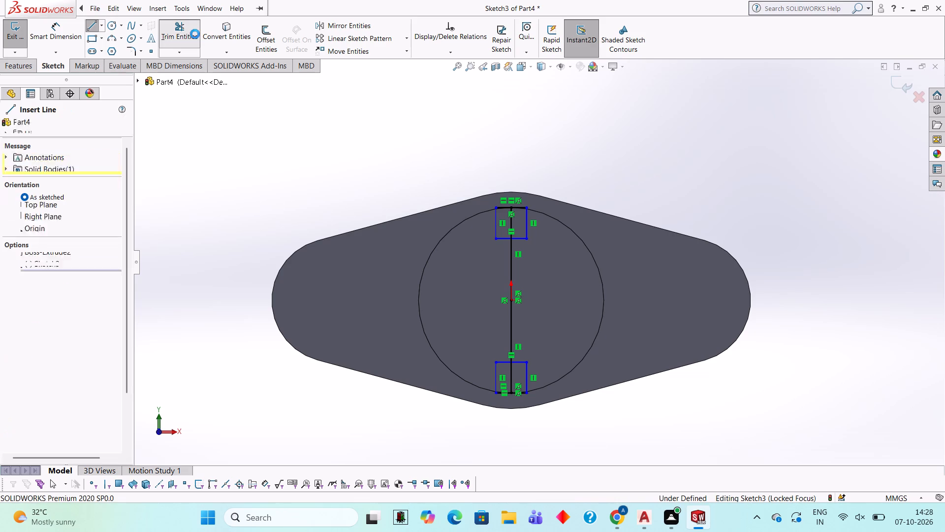
pyautogui.scroll(-2, 480, 221)
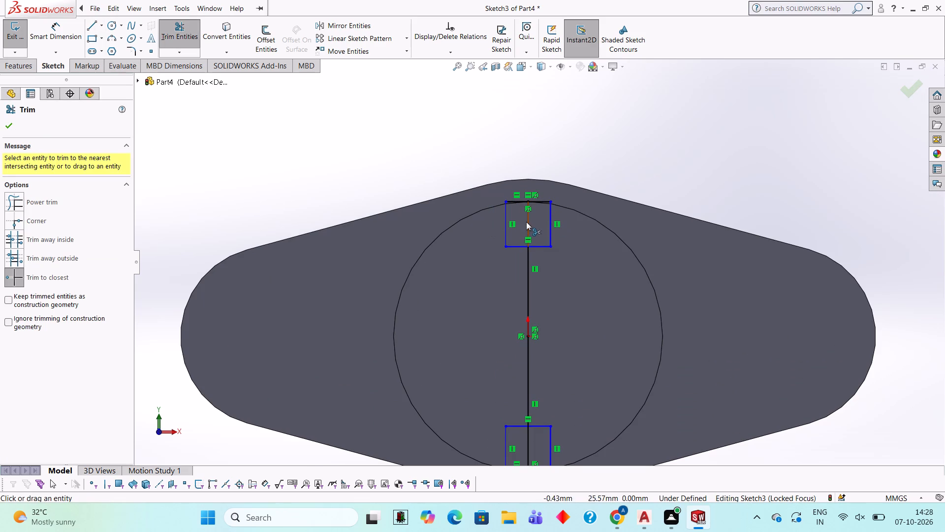
pyautogui.click(526, 222)
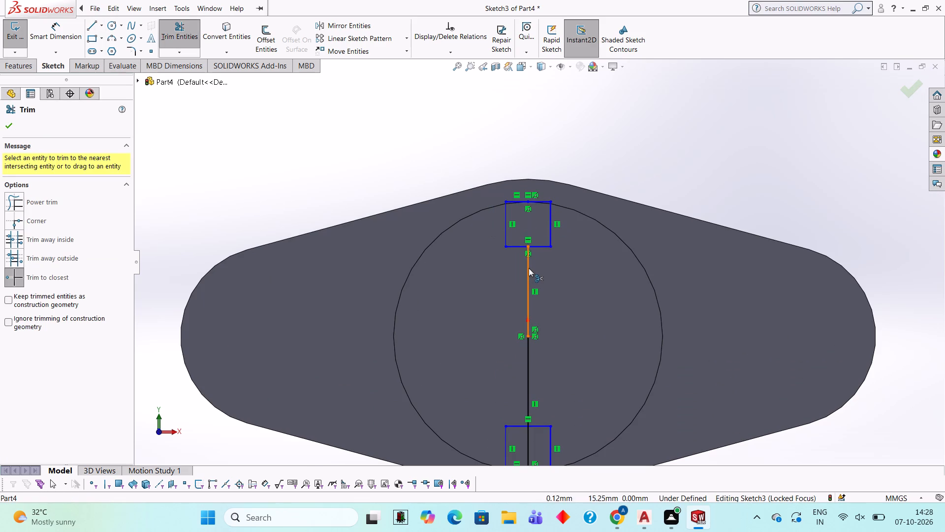
pyautogui.click(529, 268)
pyautogui.click(529, 374)
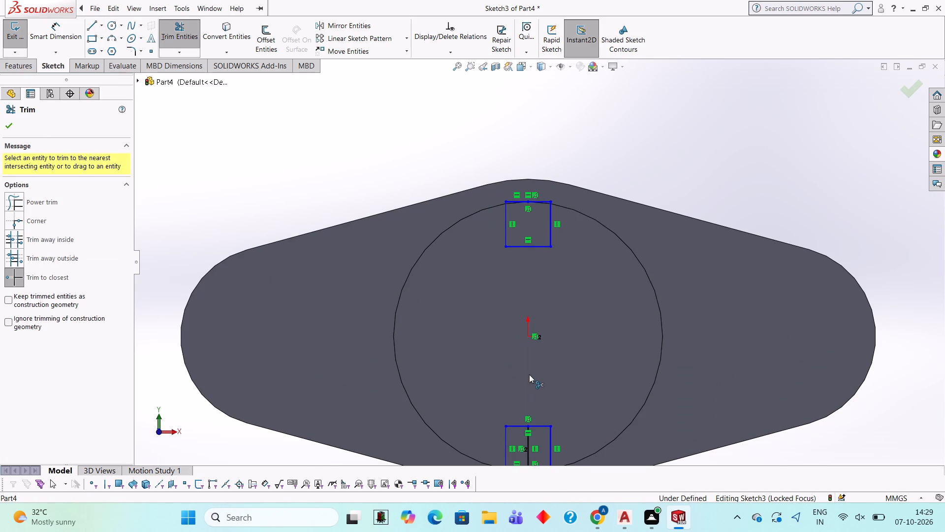
pyautogui.click(529, 441)
# Cut-extrude both square regions to a blind depth of 5 mm into the boss's end face.
pyautogui.scroll(2, 590, 306)
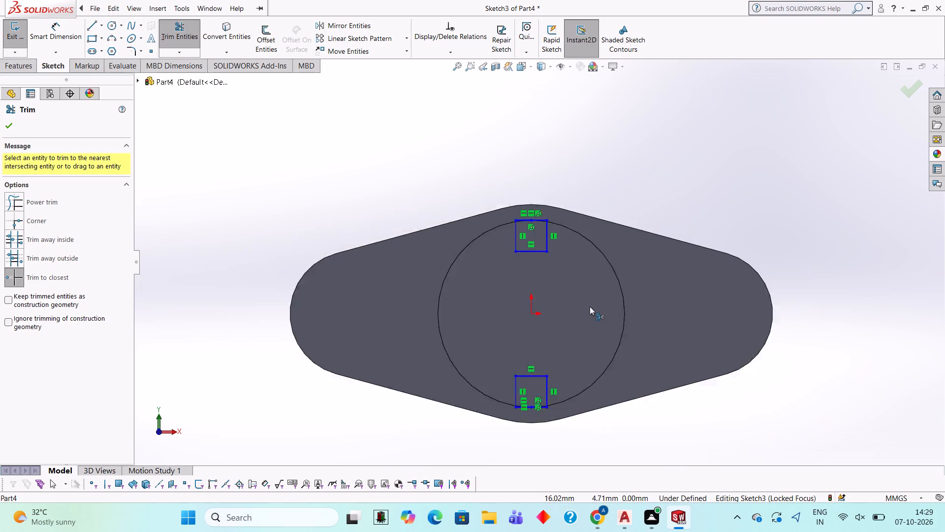
pyautogui.scroll(1, 590, 306)
pyautogui.scroll(-2, 590, 306)
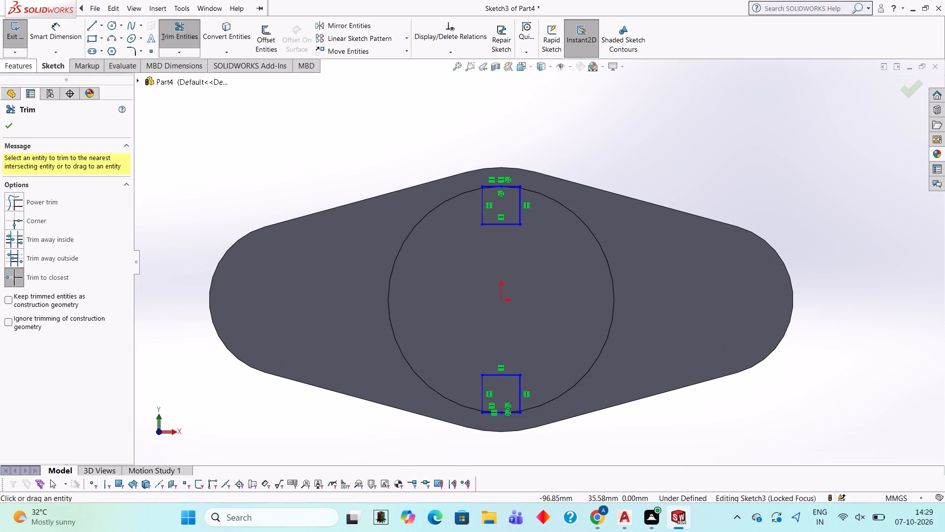
pyautogui.click(27, 68)
pyautogui.click(184, 39)
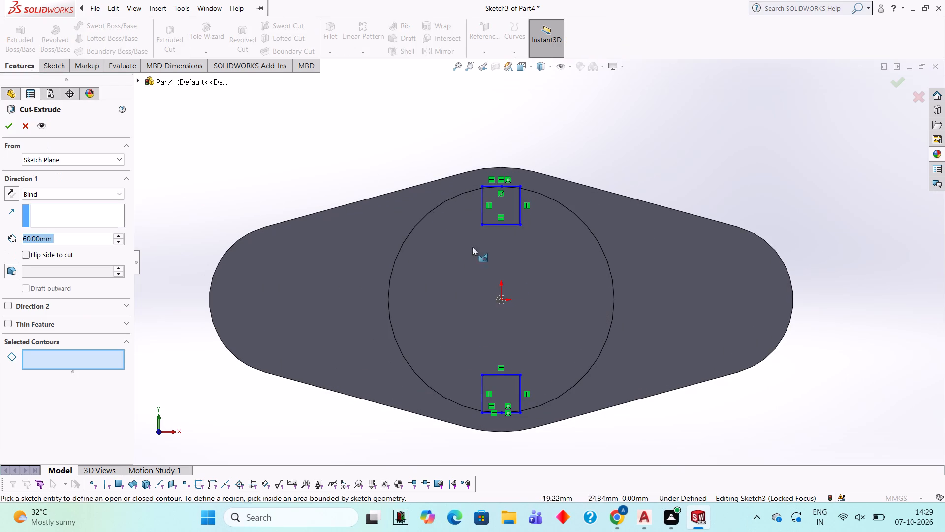
pyautogui.moveTo(567, 309); pyautogui.dragTo(564, 178, button='middle')
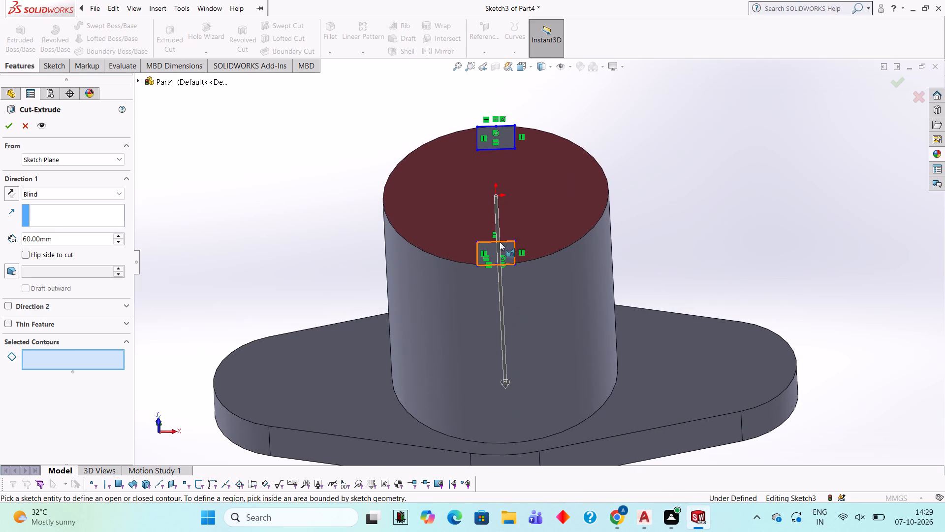
pyautogui.click(496, 250)
pyautogui.click(503, 140)
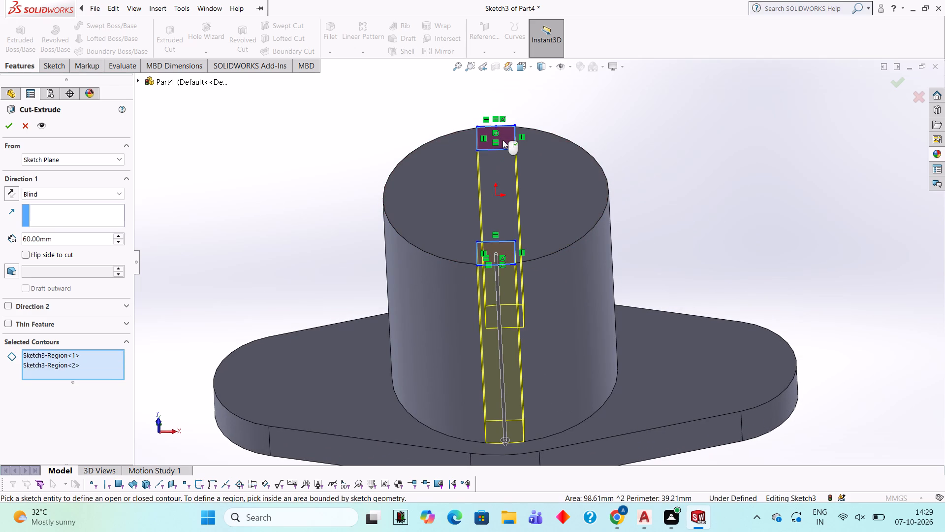
pyautogui.click(92, 241)
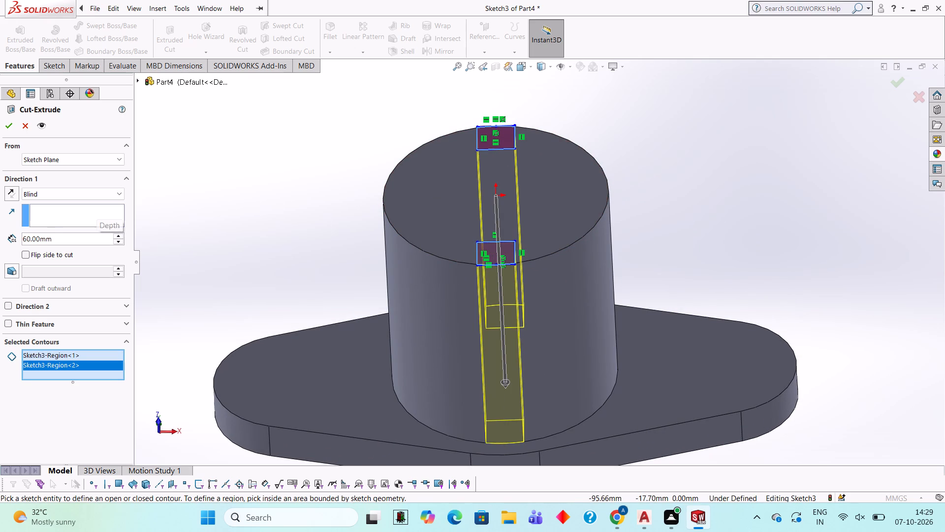
pyautogui.press('BackSpace')
pyautogui.press('BackSpace')
pyautogui.press('BackSpace')
pyautogui.press('BackSpace')
pyautogui.press('BackSpace')
pyautogui.press('BackSpace')
pyautogui.press('BackSpace')
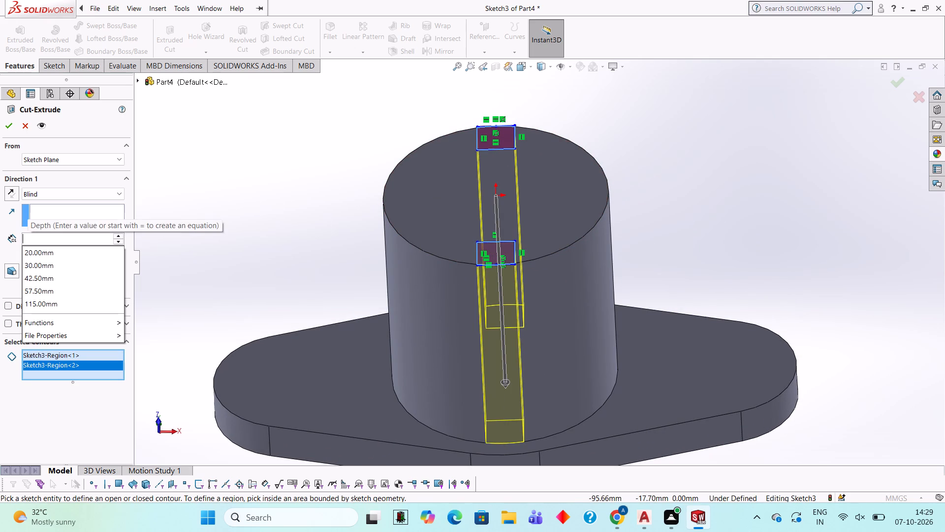
pyautogui.press('5')
pyautogui.press('Return')
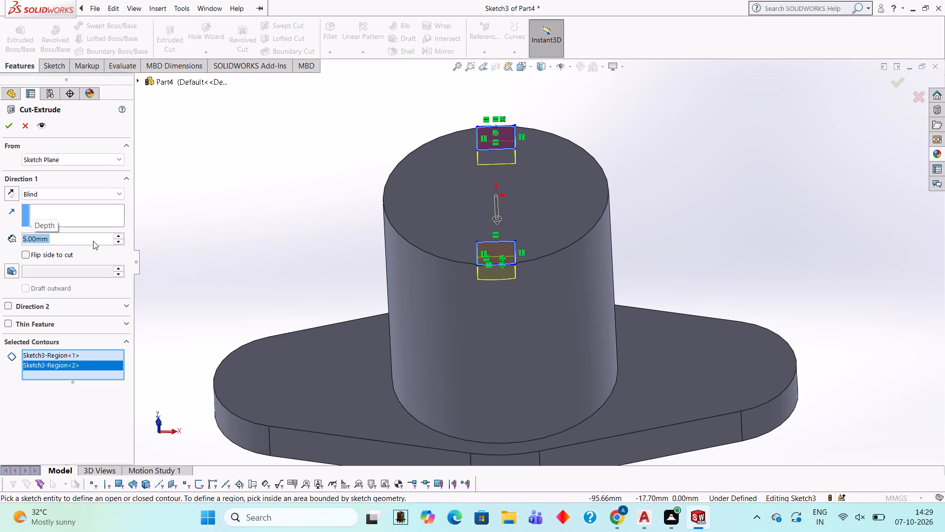
pyautogui.moveTo(367, 296); pyautogui.dragTo(365, 186, button='middle')
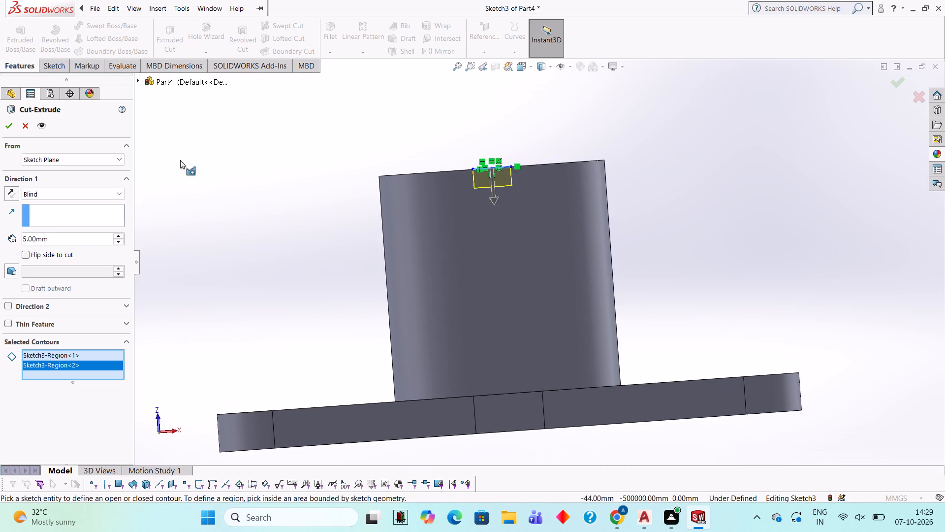
pyautogui.click(7, 124)
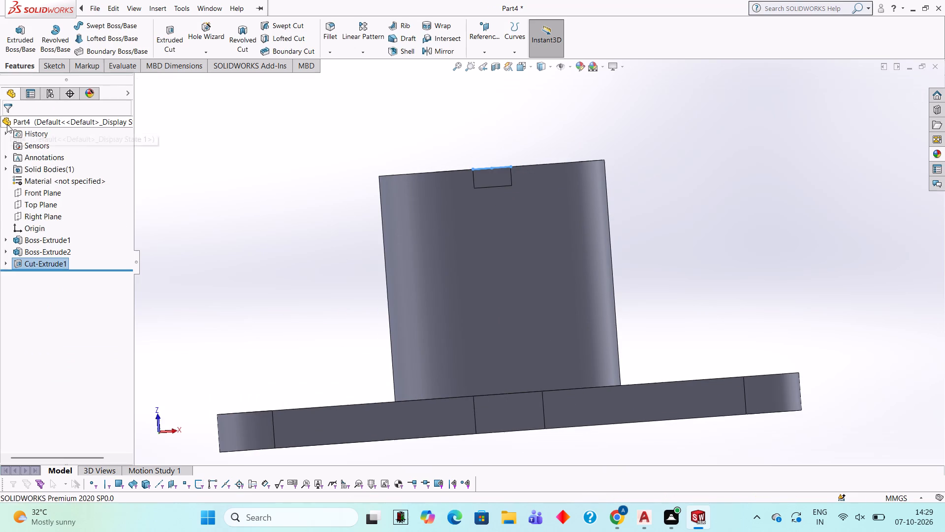
pyautogui.click(217, 175)
# Start a new sketch on the boss's notched end face and orient the view normal to it.
pyautogui.moveTo(269, 212); pyautogui.dragTo(275, 346, button='middle')
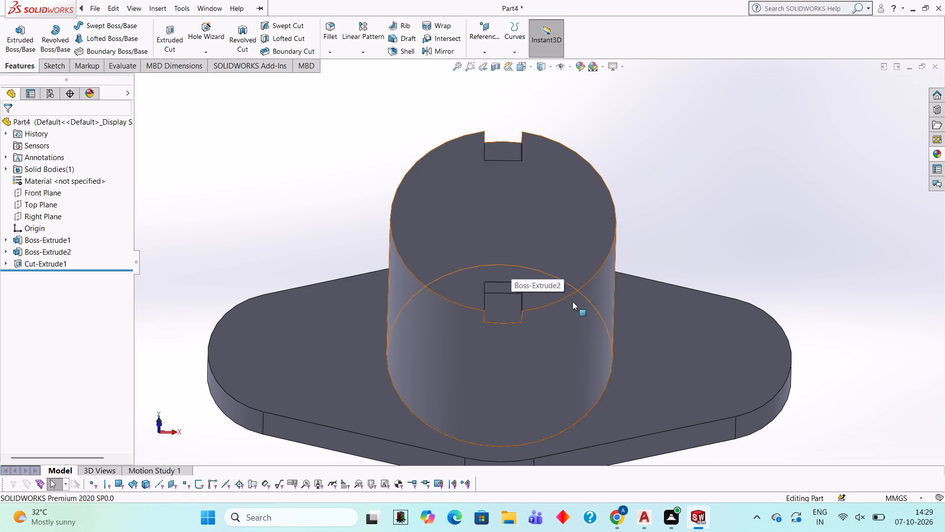
pyautogui.moveTo(685, 199); pyautogui.dragTo(686, 270, button='middle')
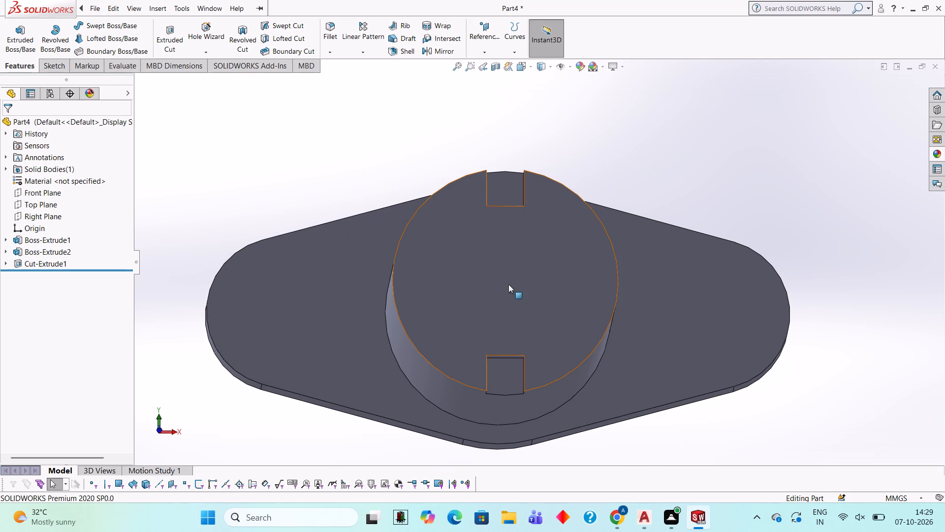
pyautogui.moveTo(502, 293); pyautogui.dragTo(499, 323, button='middle')
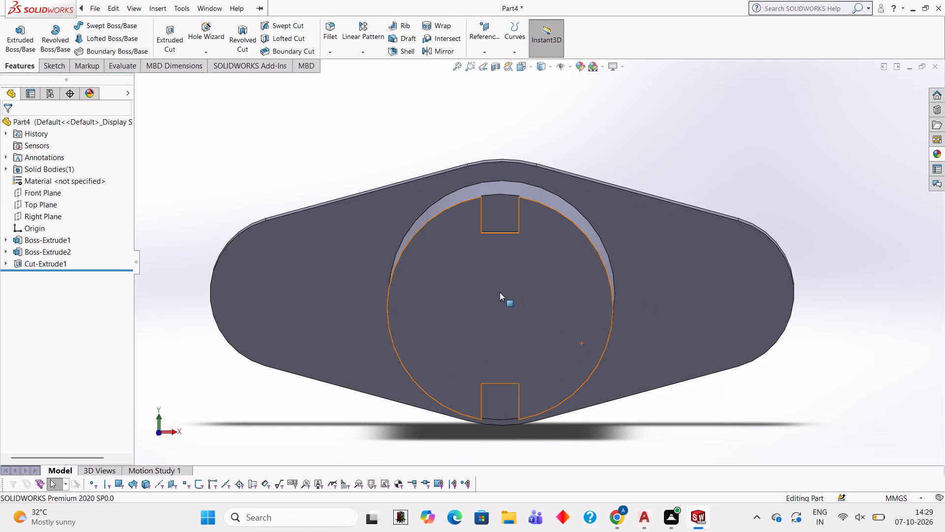
pyautogui.click(501, 294)
pyautogui.click(544, 266)
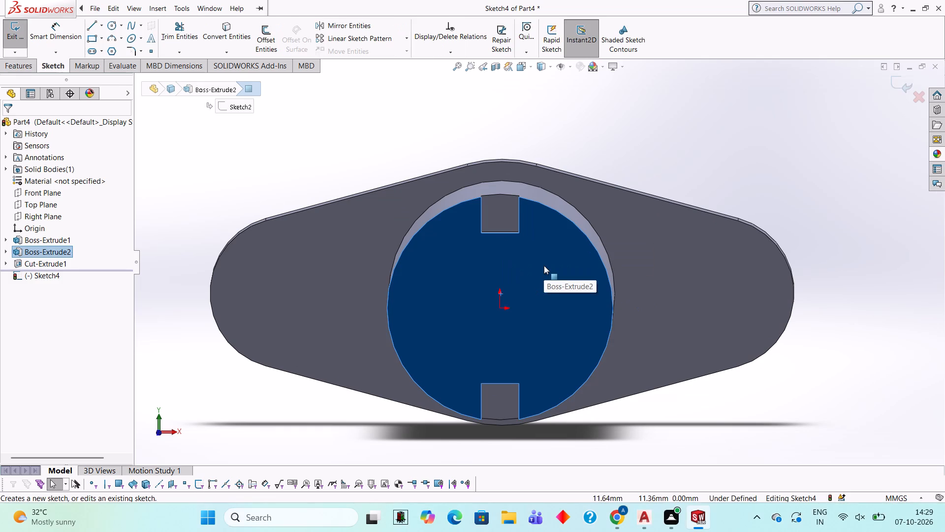
pyautogui.hotkey('ctrl', '8')
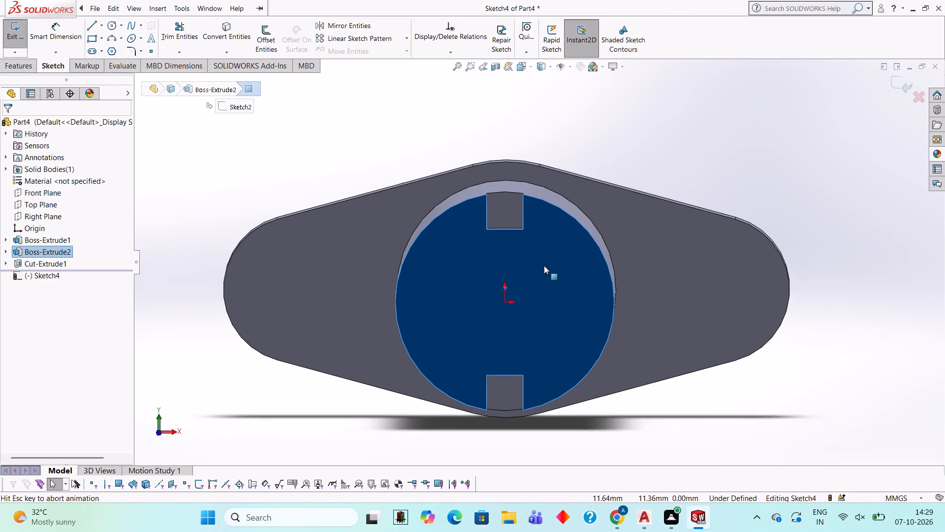
pyautogui.scroll(-2, 577, 196)
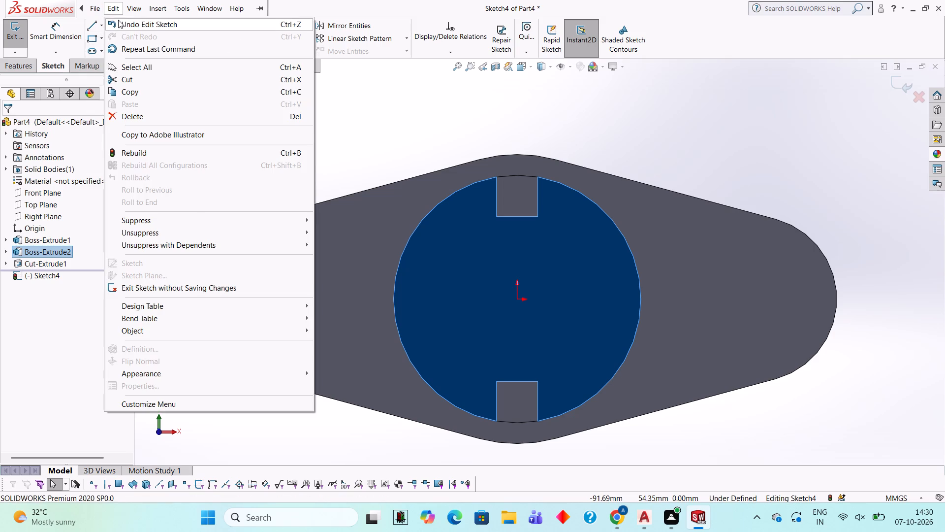
pyautogui.click(345, 112)
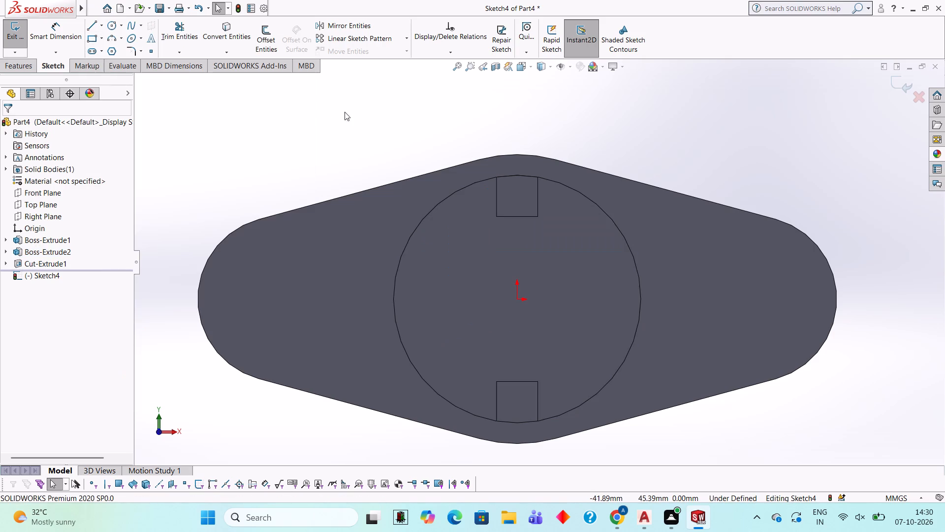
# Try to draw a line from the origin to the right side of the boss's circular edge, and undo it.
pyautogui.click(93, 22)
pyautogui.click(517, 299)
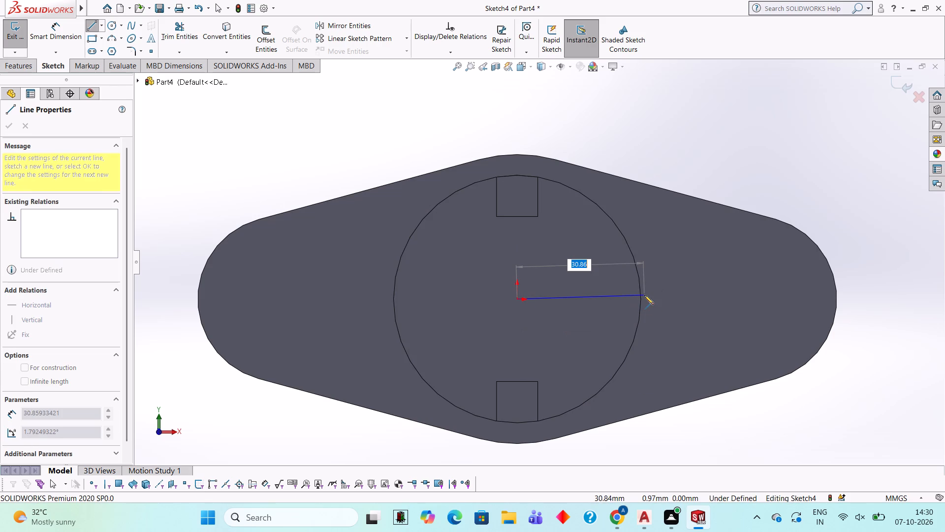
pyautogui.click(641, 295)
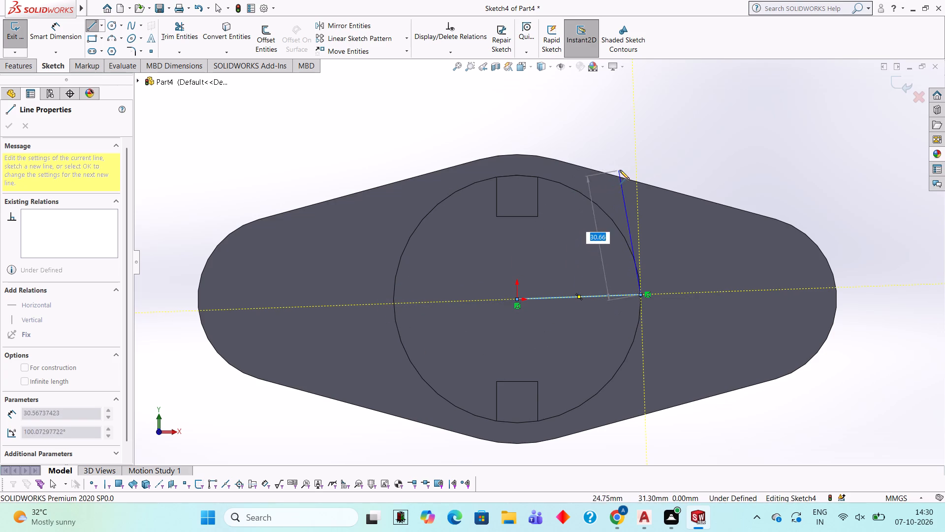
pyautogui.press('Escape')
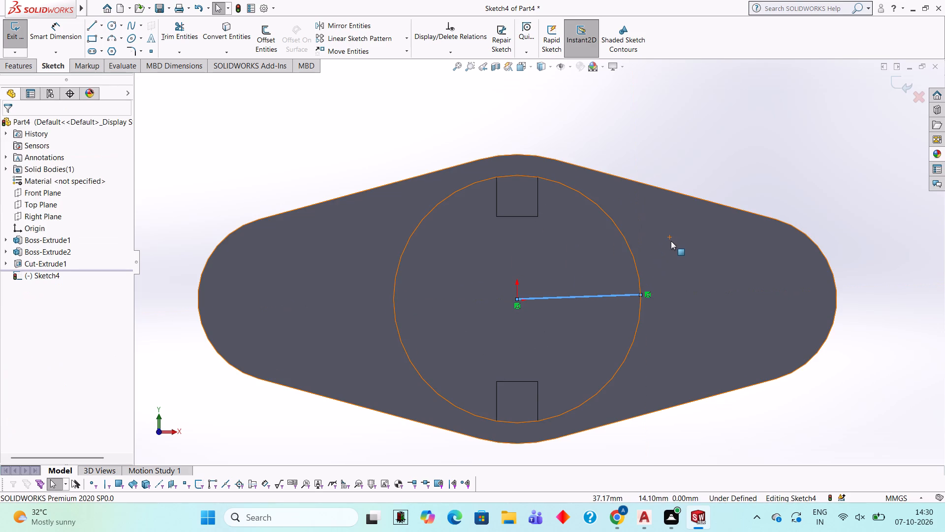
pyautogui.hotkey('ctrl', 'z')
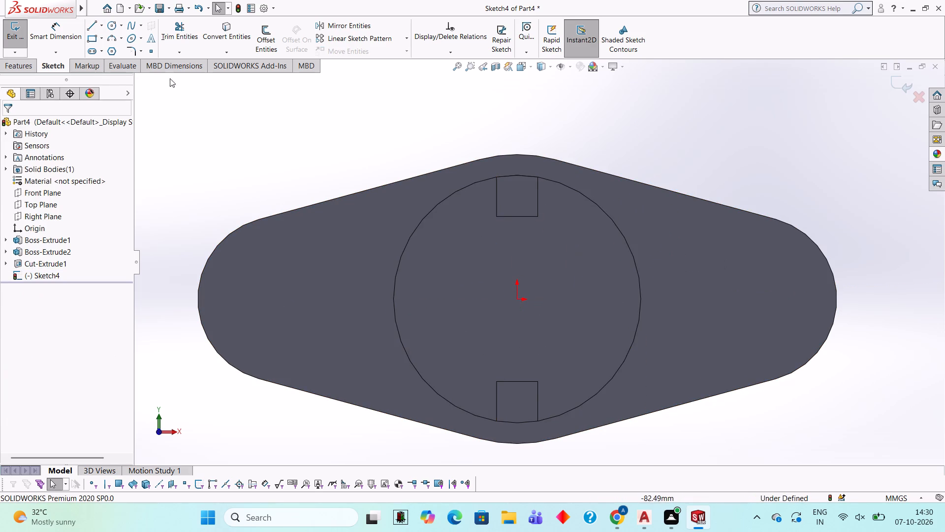
# Draw a horizontal line about 33 mm rightward from the origin, continuing back horizontally through the origin past the boss's left edge.
pyautogui.click(86, 24)
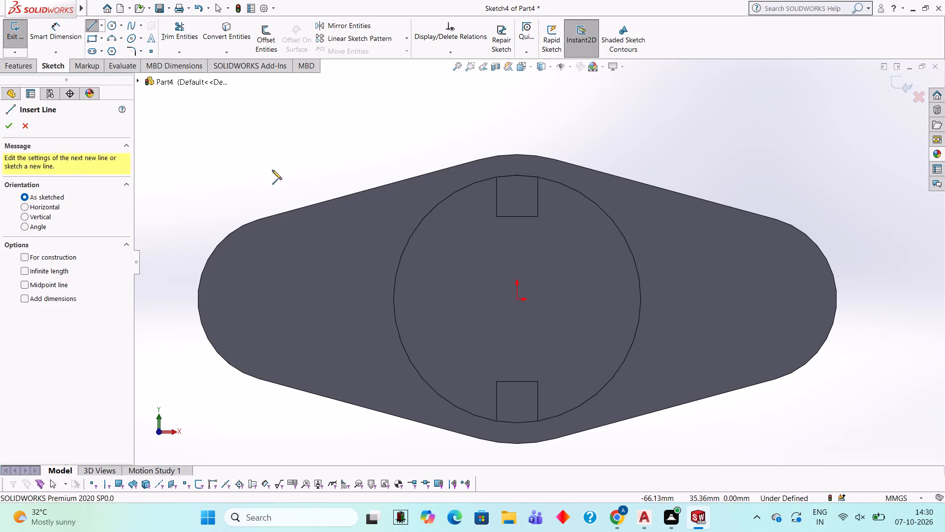
pyautogui.click(516, 298)
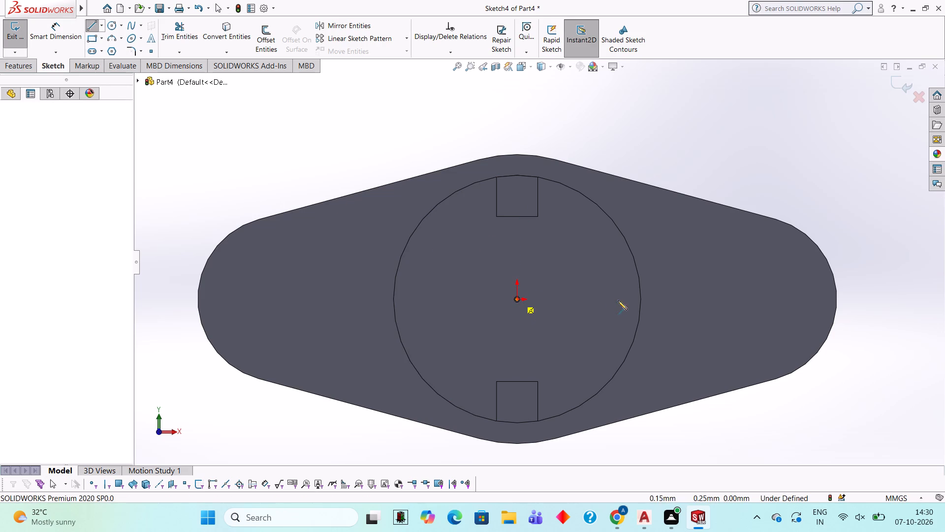
pyautogui.click(653, 302)
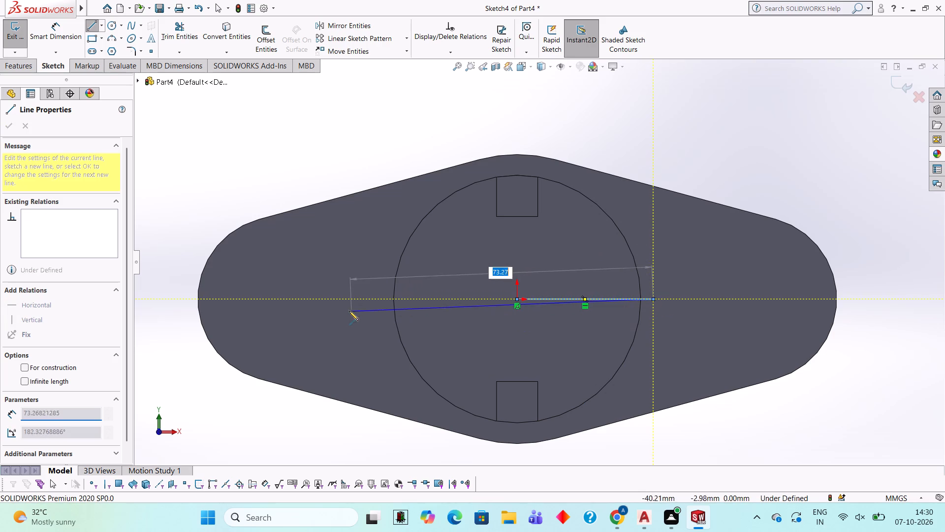
pyautogui.click(338, 299)
pyautogui.press('Escape')
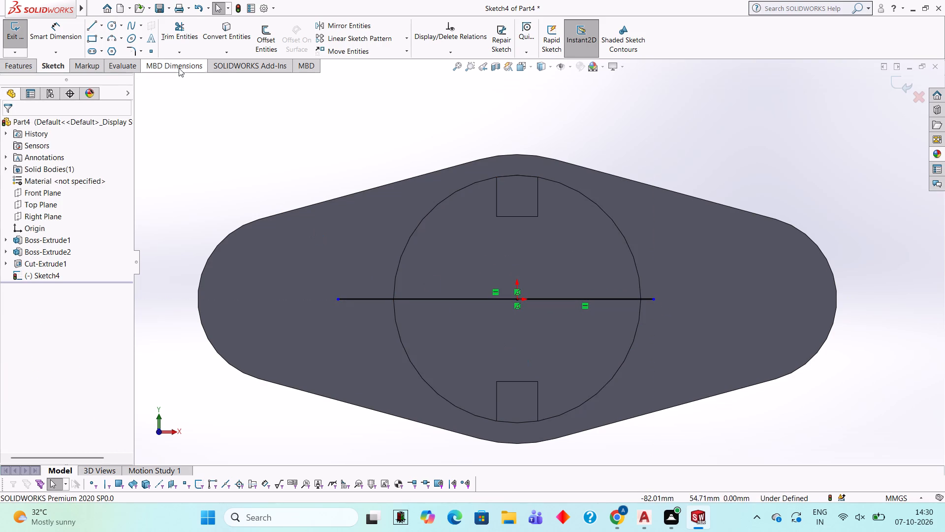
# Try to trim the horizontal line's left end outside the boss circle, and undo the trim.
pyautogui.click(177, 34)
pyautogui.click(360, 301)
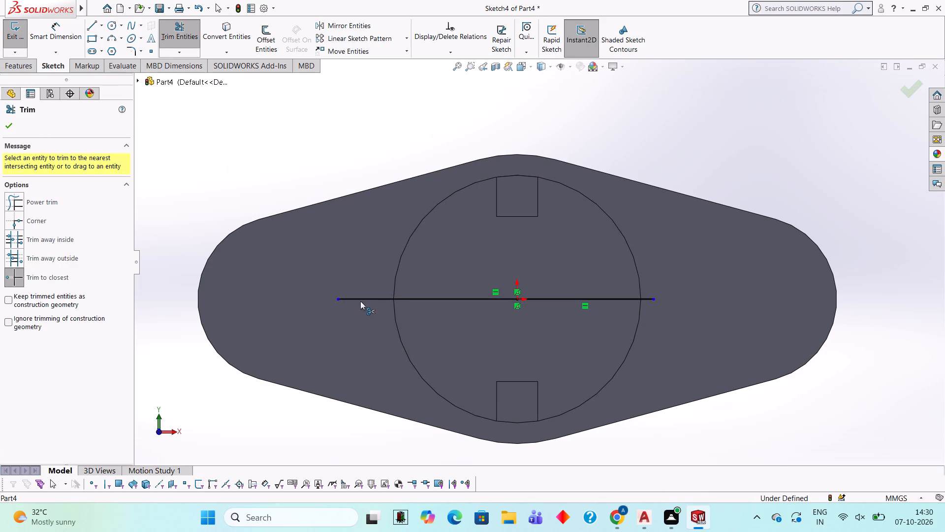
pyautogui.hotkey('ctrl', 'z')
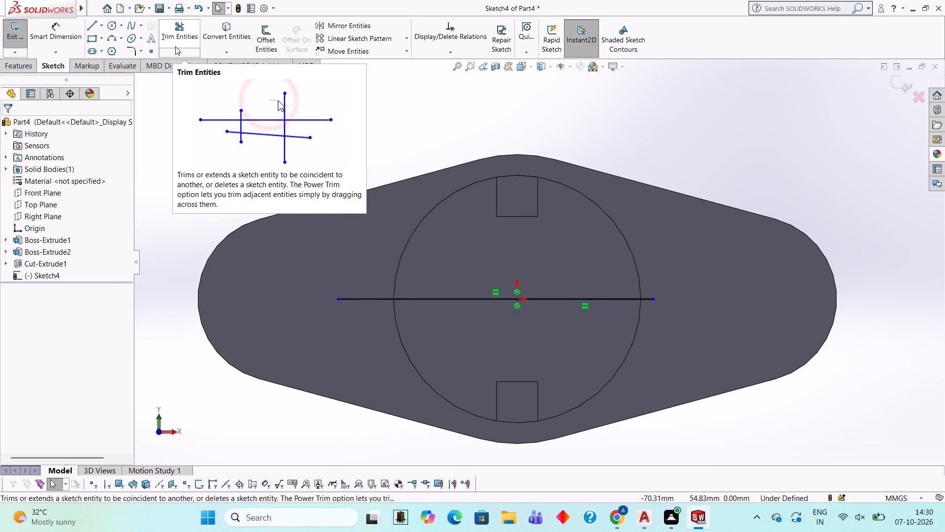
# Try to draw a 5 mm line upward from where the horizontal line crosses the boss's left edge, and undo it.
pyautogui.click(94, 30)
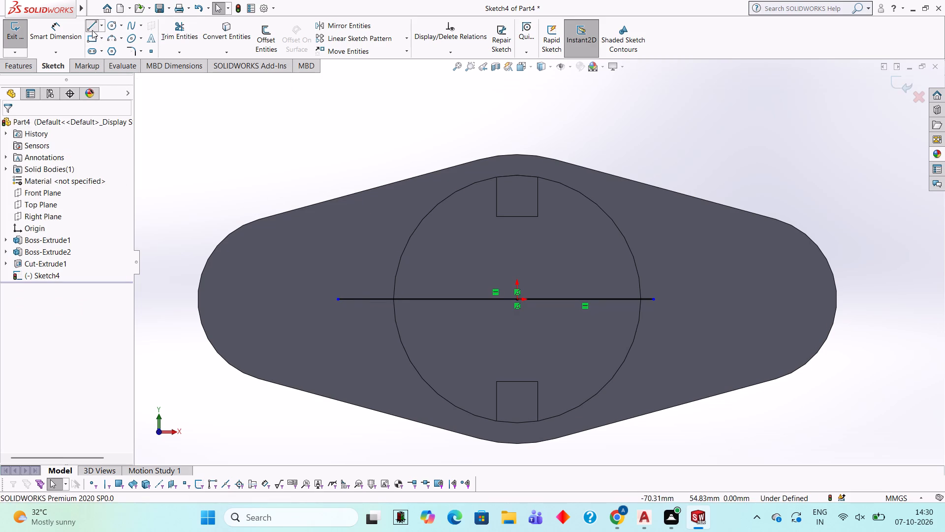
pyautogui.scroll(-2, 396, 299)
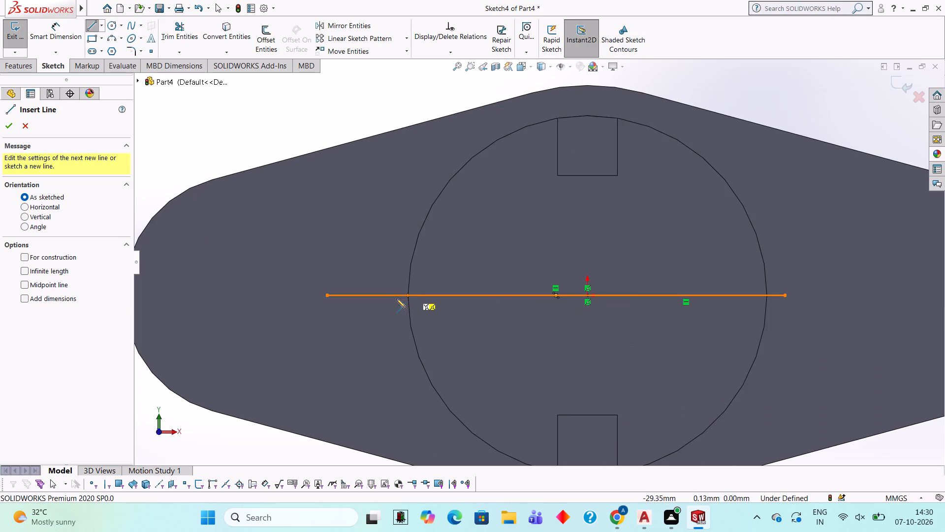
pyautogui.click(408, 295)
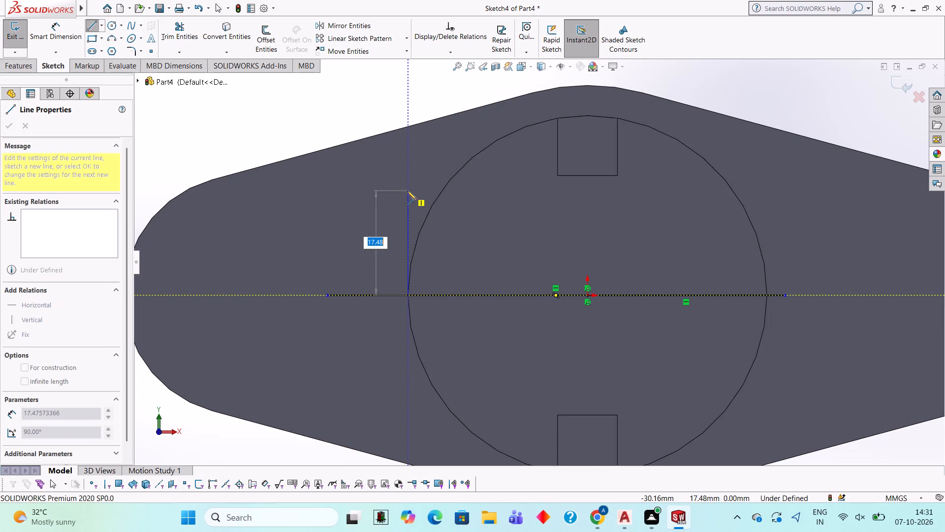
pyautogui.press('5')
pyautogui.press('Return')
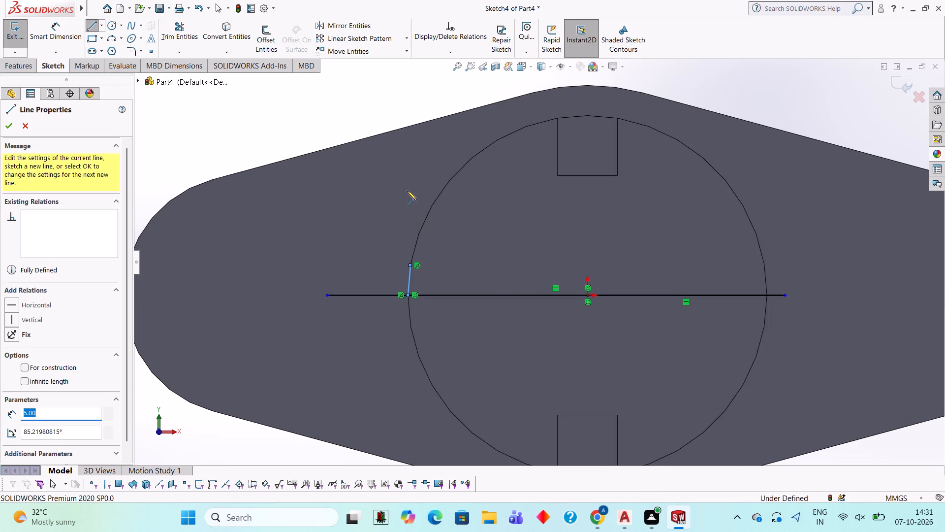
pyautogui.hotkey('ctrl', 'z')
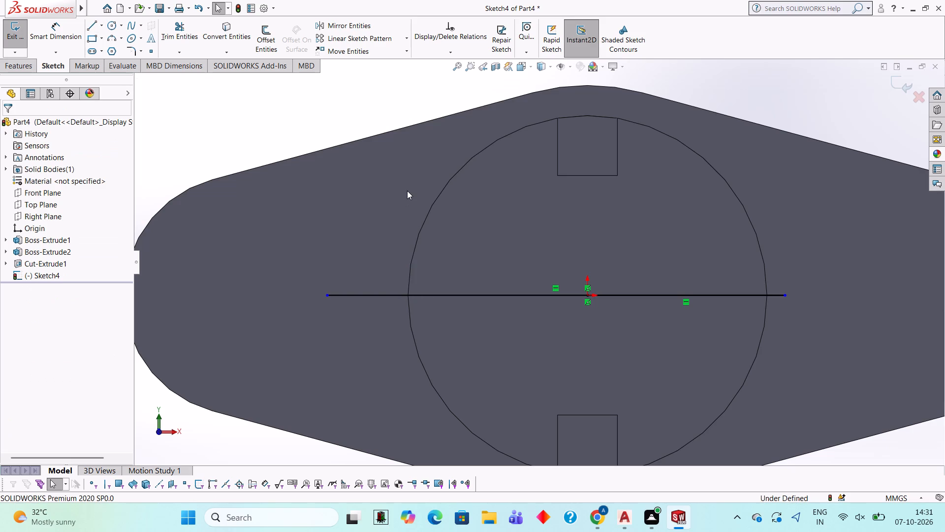
# Draw a 10 mm square with its left side centred where the horizontal line crosses the boss's left edge, extending 10 mm inward.
pyautogui.click(94, 31)
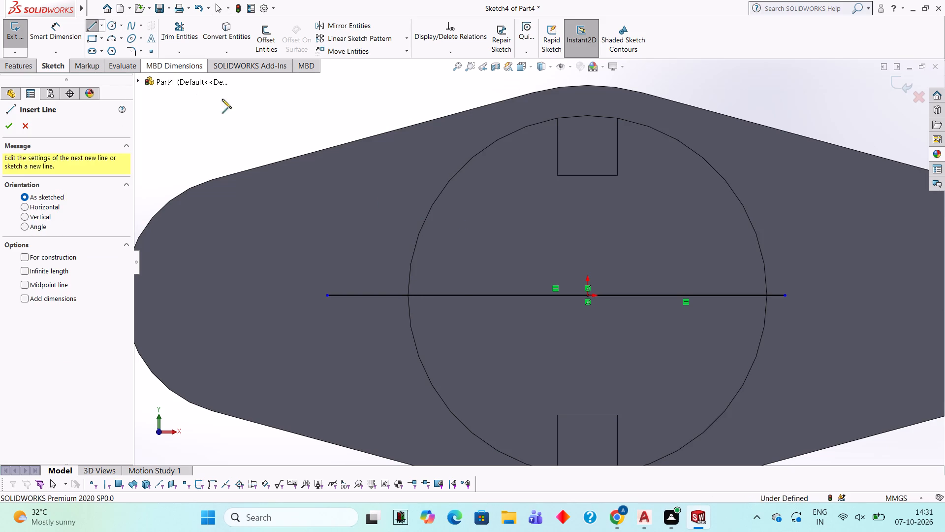
pyautogui.scroll(-2, 476, 367)
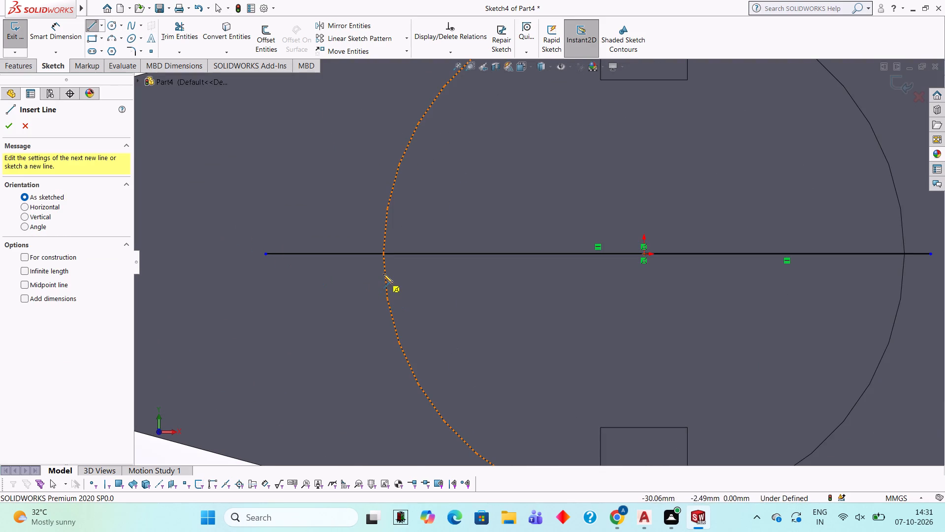
pyautogui.click(382, 253)
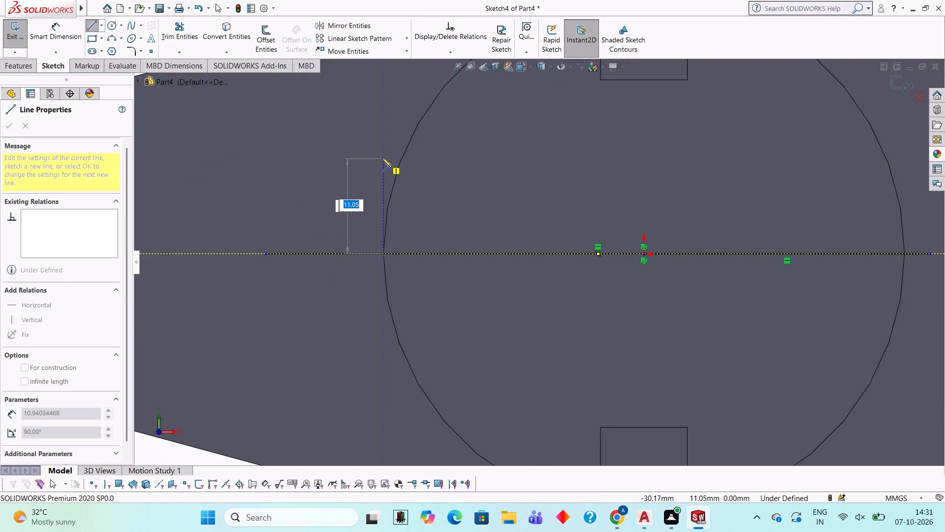
pyautogui.press('5')
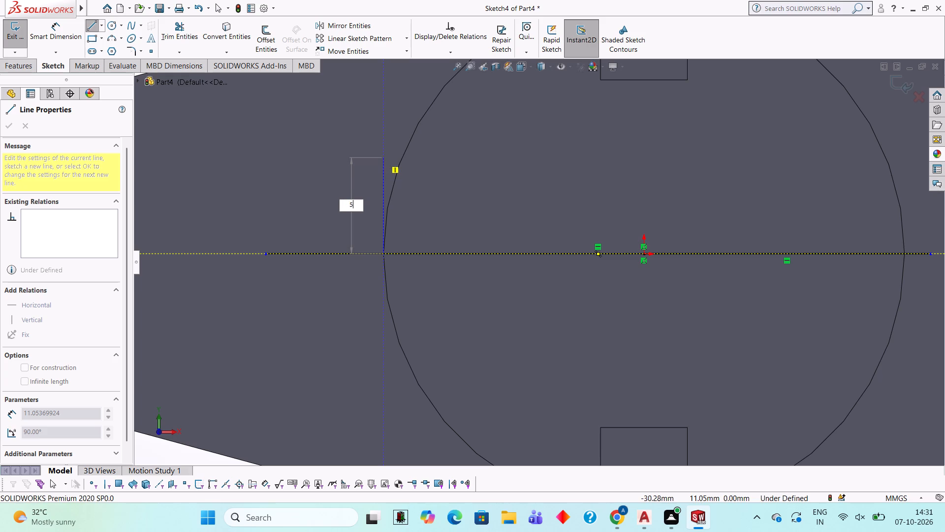
pyautogui.press('Return')
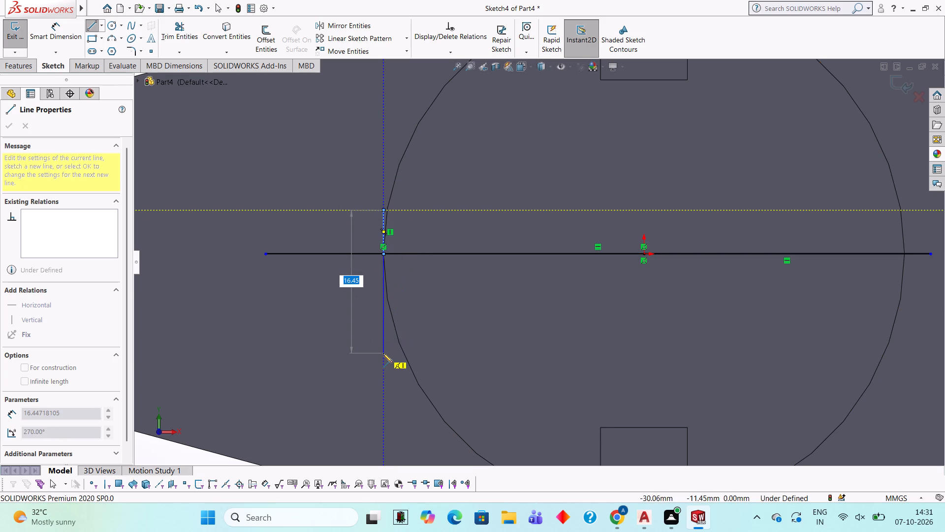
pyautogui.write('10')
pyautogui.press('Return')
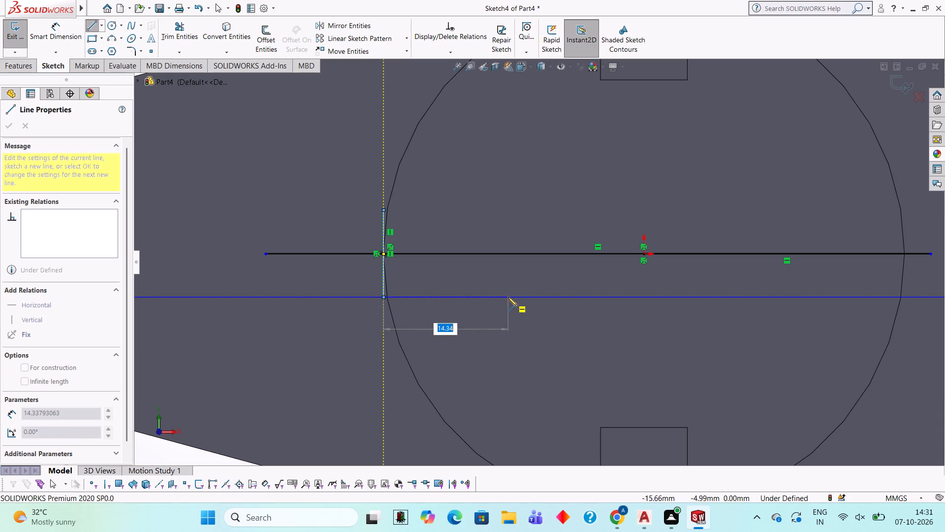
pyautogui.write('10')
pyautogui.press('Return')
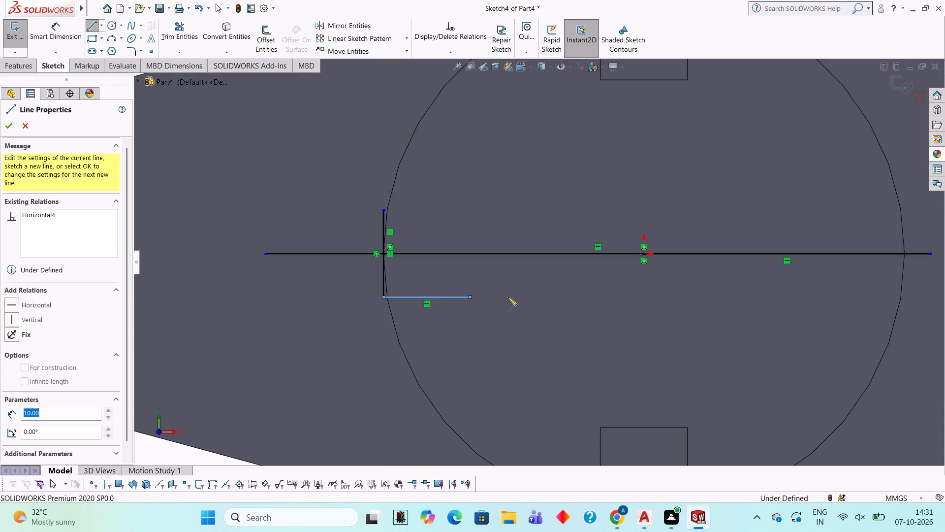
pyautogui.click(471, 210)
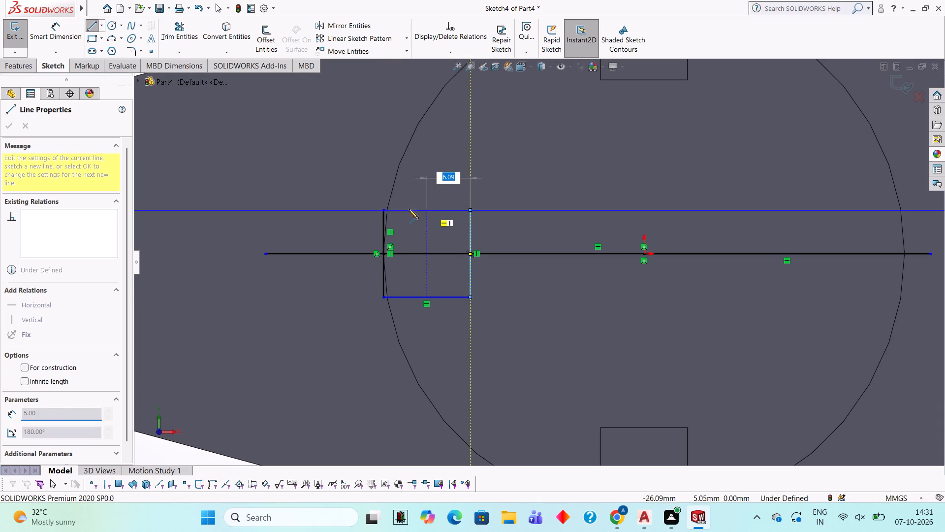
pyautogui.click(382, 210)
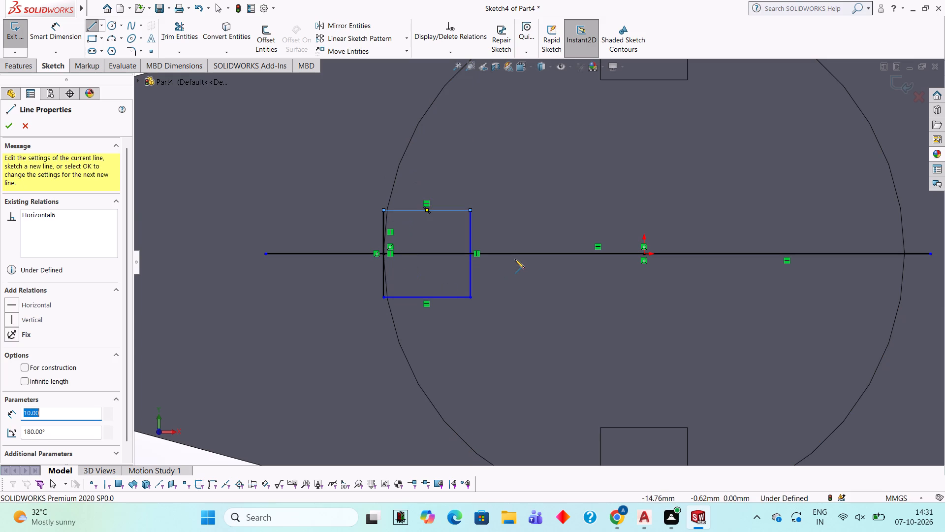
# Trim away the long horizontal line outside, inside and beyond the left square, keeping only the line from the origin to the right.
pyautogui.click(192, 42)
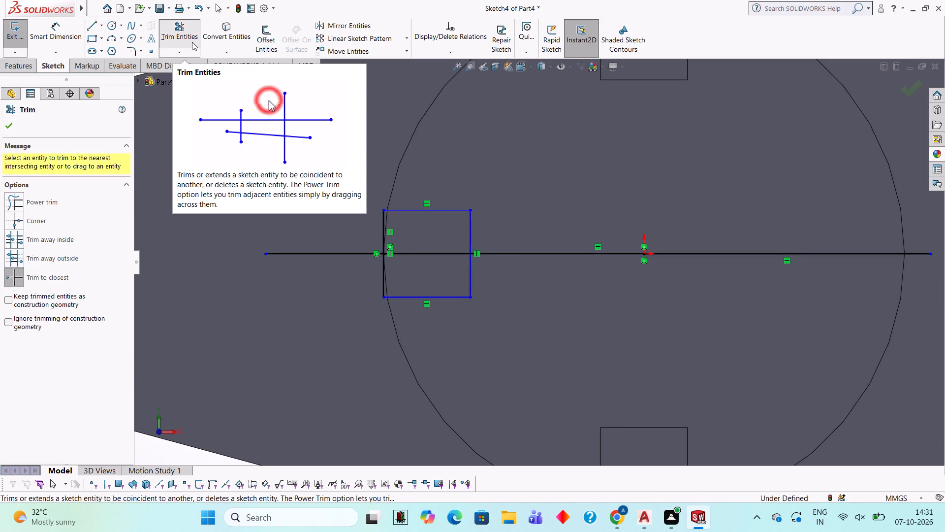
pyautogui.click(323, 257)
pyautogui.click(420, 252)
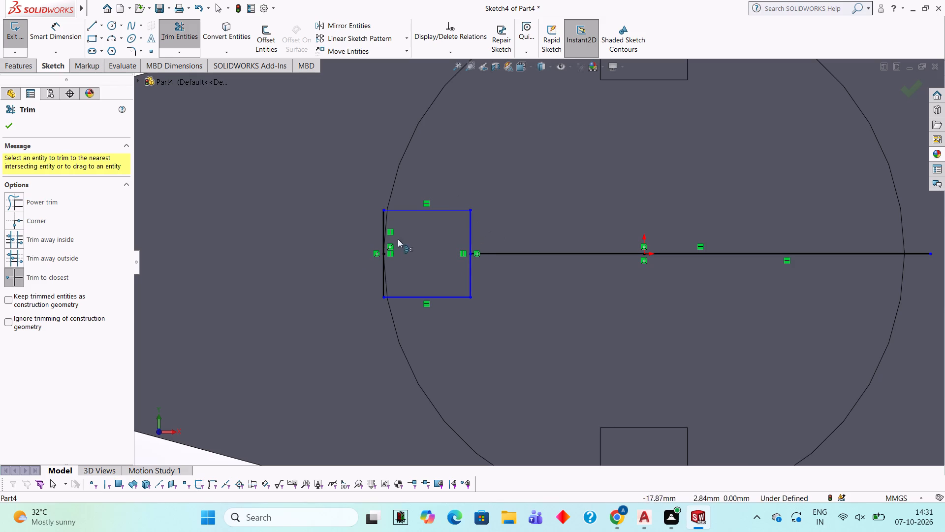
pyautogui.click(566, 255)
pyautogui.click(675, 254)
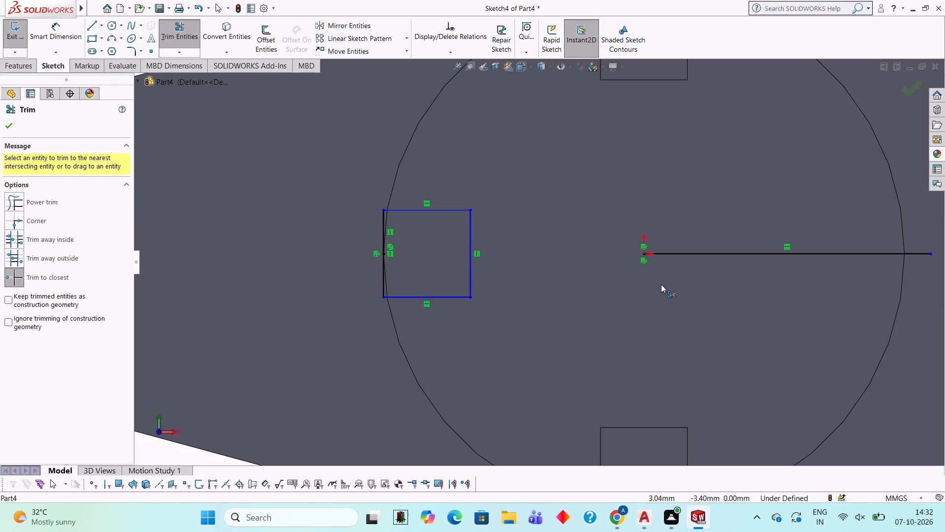
# Draw a 10 mm square with its right side centred where the horizontal line crosses the boss's right edge, extending 10 mm inward.
pyautogui.scroll(2, 814, 268)
pyautogui.scroll(-2, 815, 268)
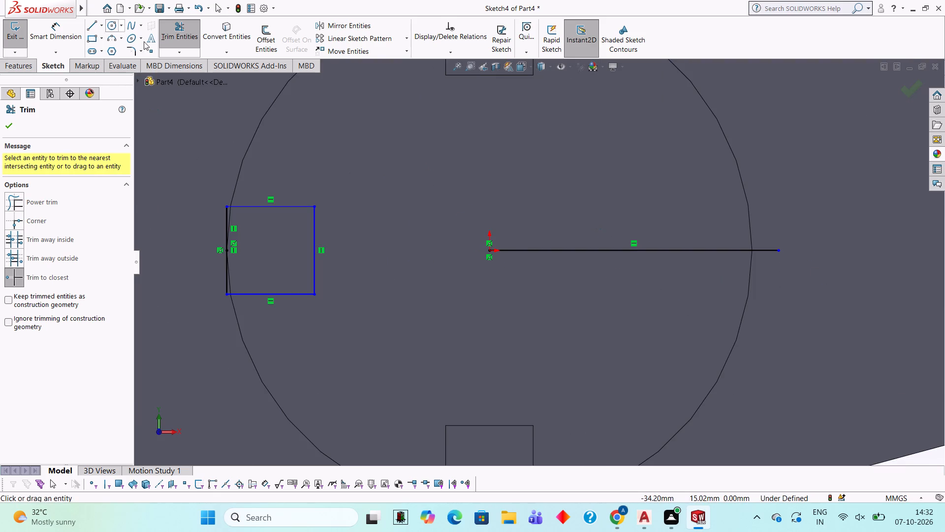
pyautogui.click(89, 26)
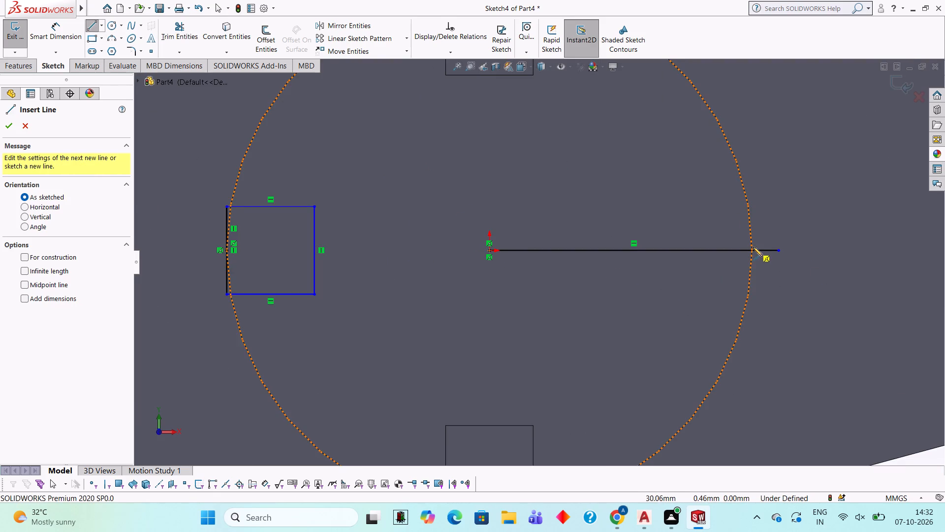
pyautogui.click(752, 250)
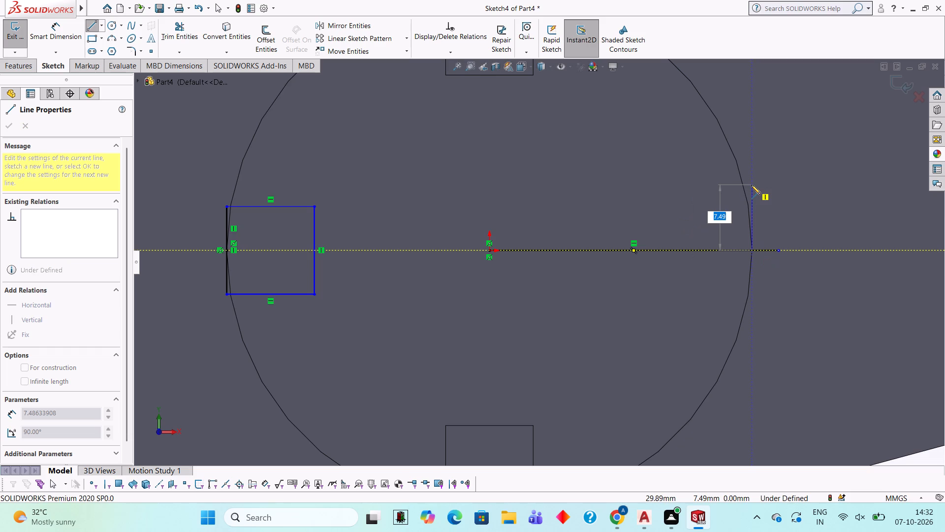
pyautogui.press('5')
pyautogui.press('Return')
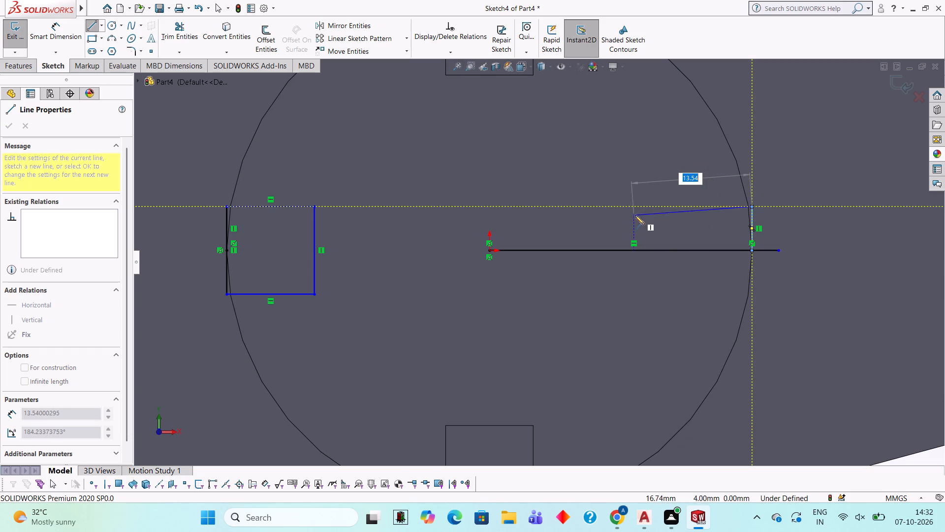
pyautogui.write('10')
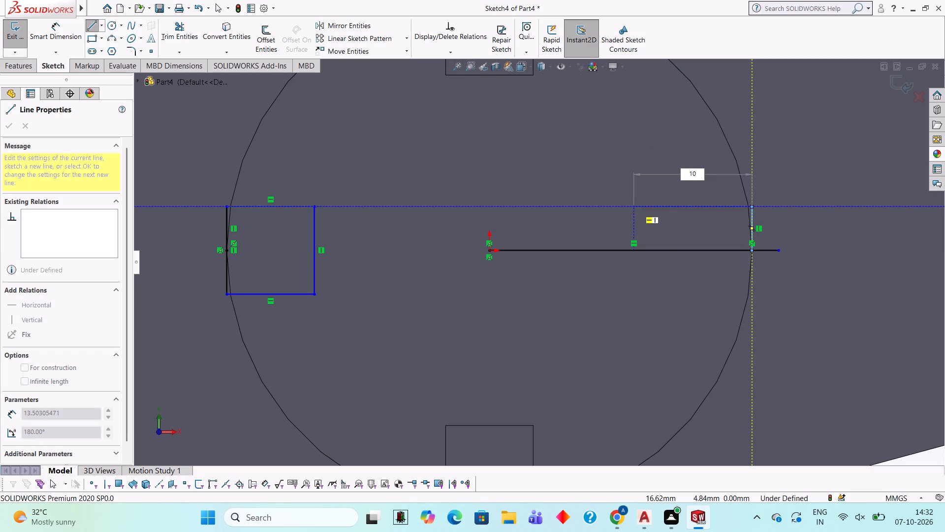
pyautogui.press('Return')
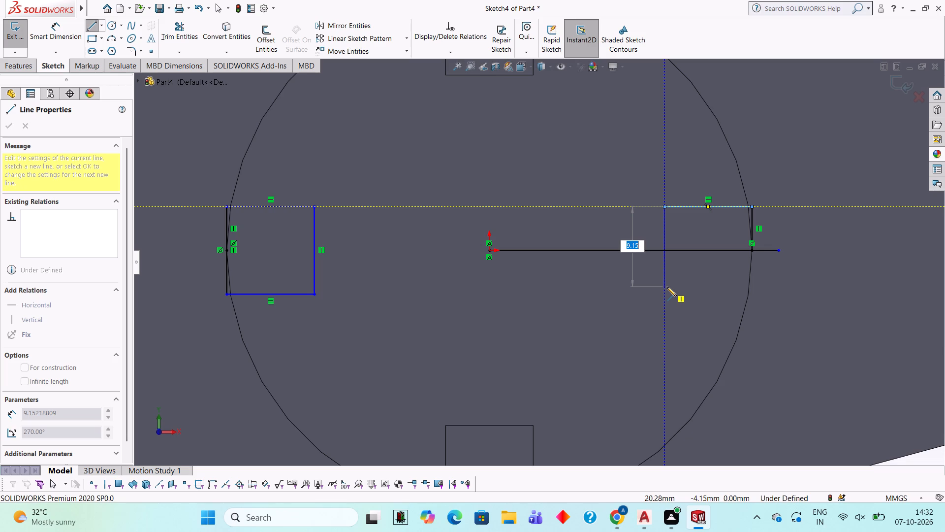
pyautogui.write('10')
pyautogui.press('Return')
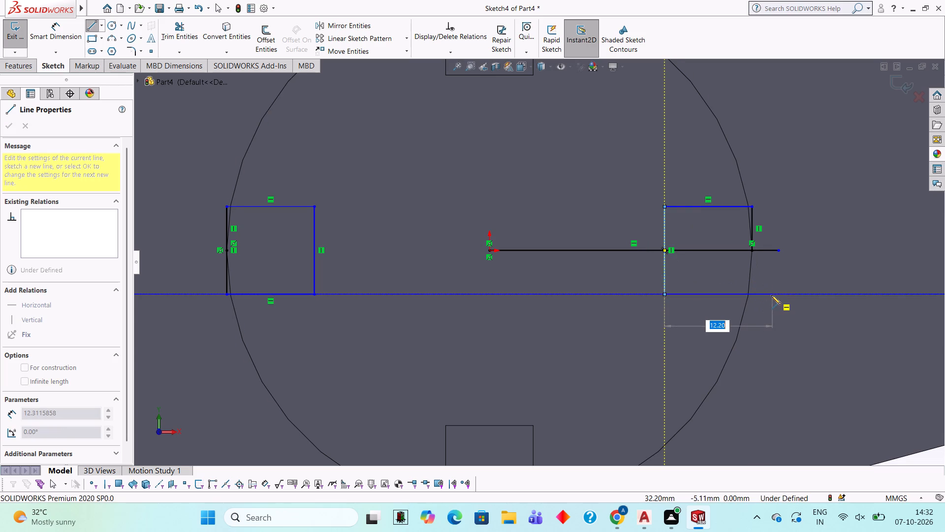
pyautogui.write('10')
pyautogui.press('Return')
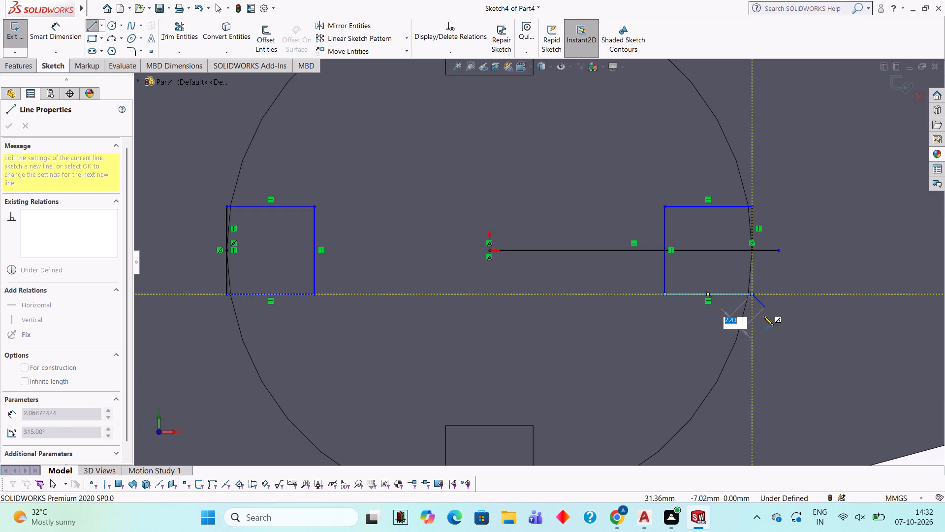
pyautogui.click(754, 251)
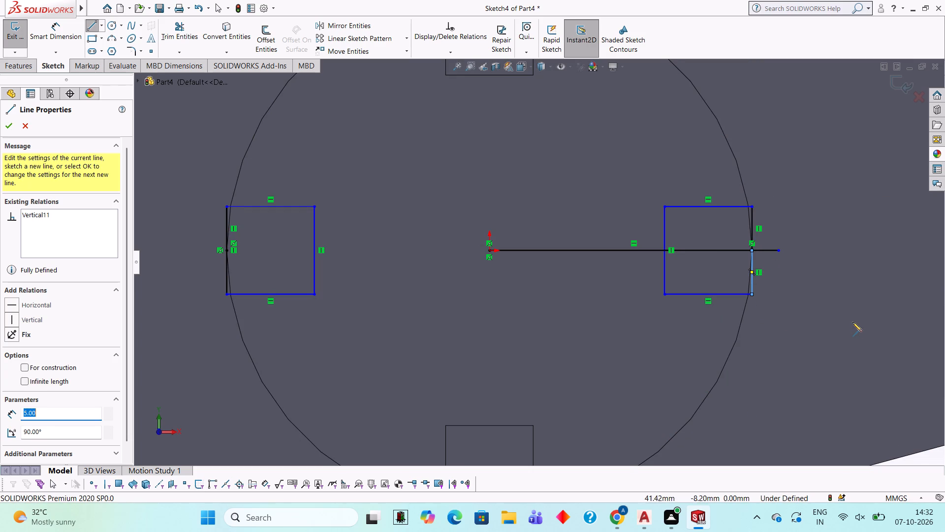
# Trim away the remaining horizontal line beyond the right square, between the origin and the square, and inside the square.
pyautogui.click(186, 34)
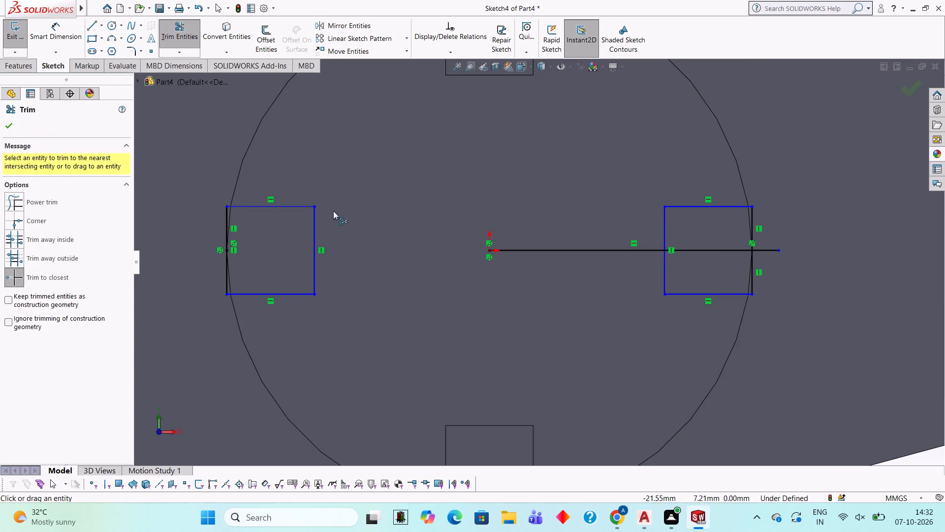
pyautogui.click(763, 248)
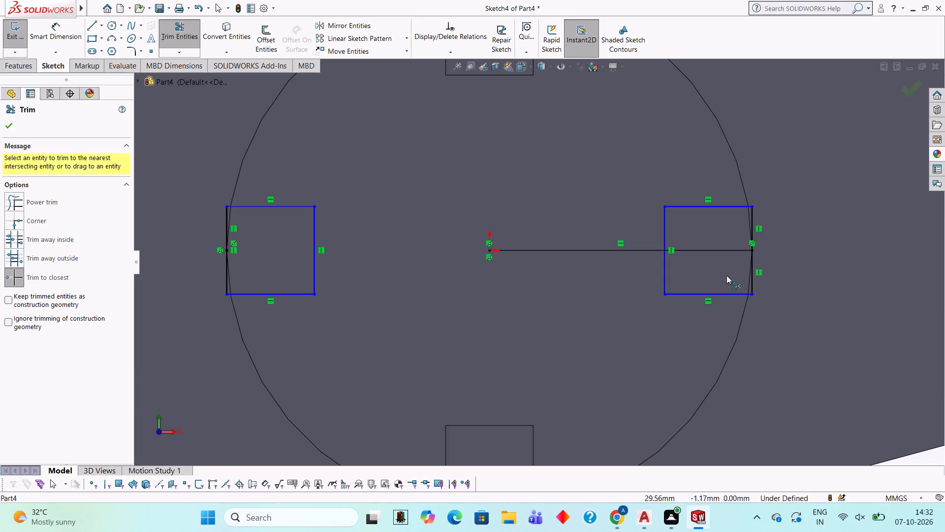
pyautogui.click(547, 250)
pyautogui.click(693, 251)
# Extrude-cut both square regions 5 mm deep into the boss's end face.
pyautogui.scroll(4, 445, 224)
pyautogui.moveTo(486, 356); pyautogui.dragTo(464, 288, button='middle')
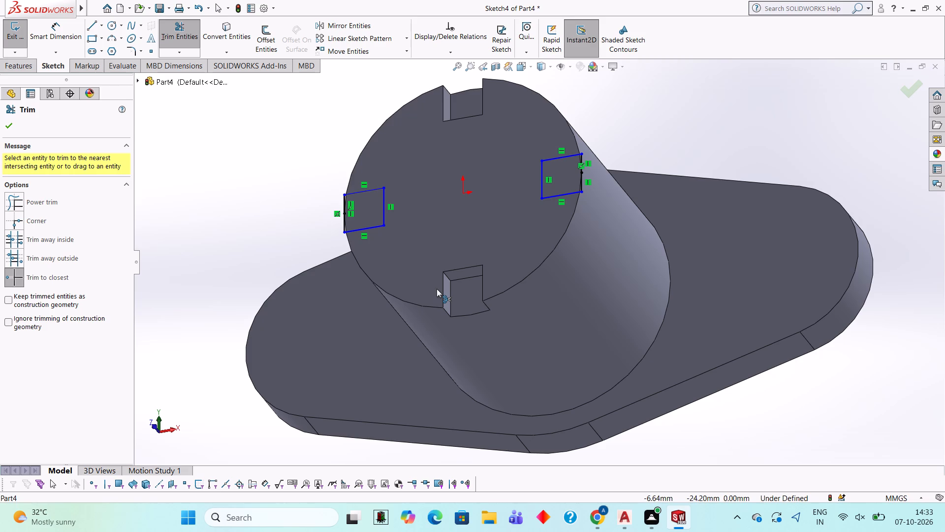
pyautogui.click(24, 70)
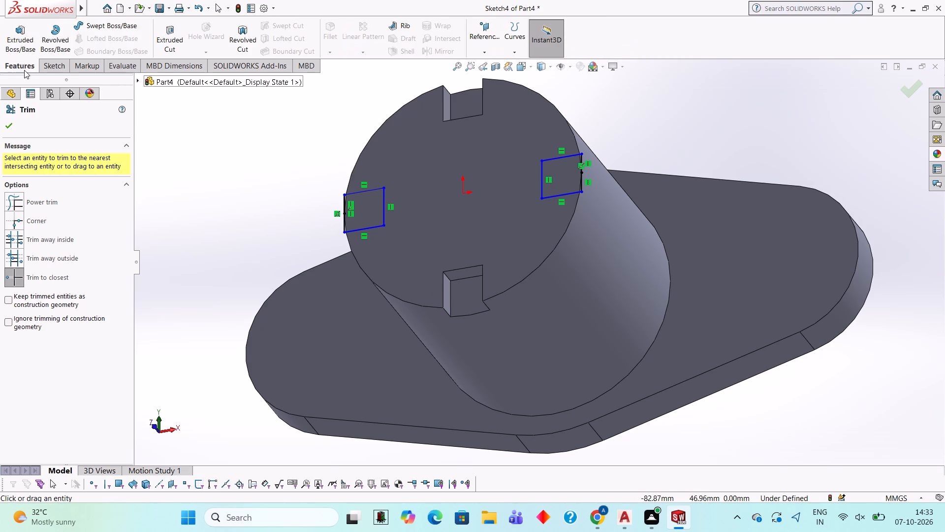
pyautogui.click(172, 37)
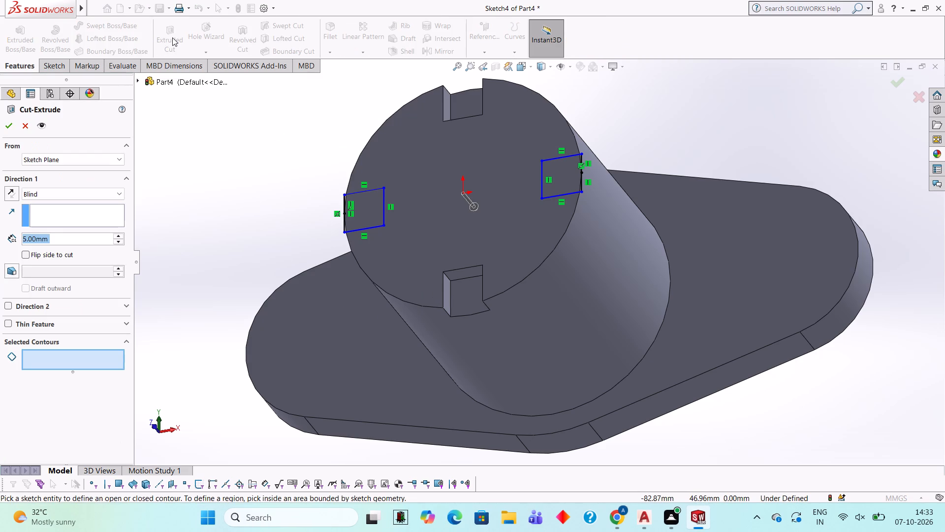
pyautogui.click(369, 200)
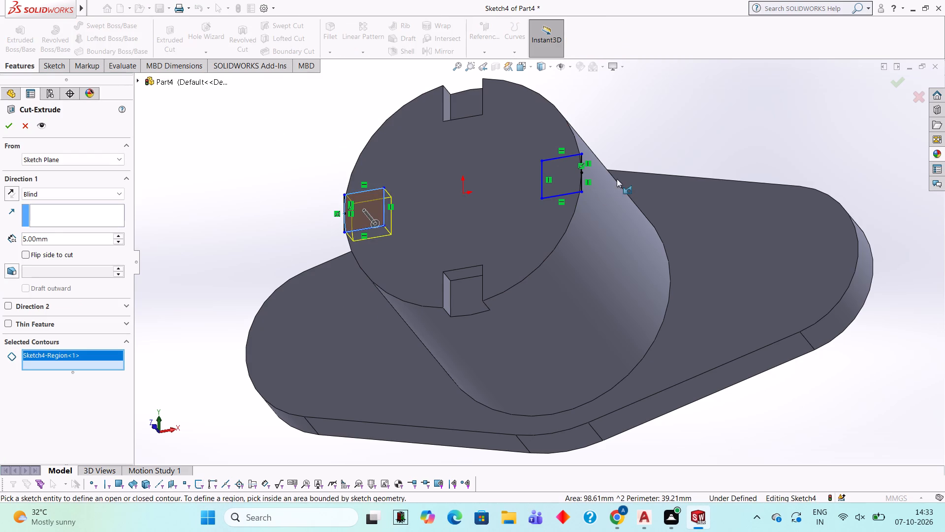
pyautogui.click(568, 177)
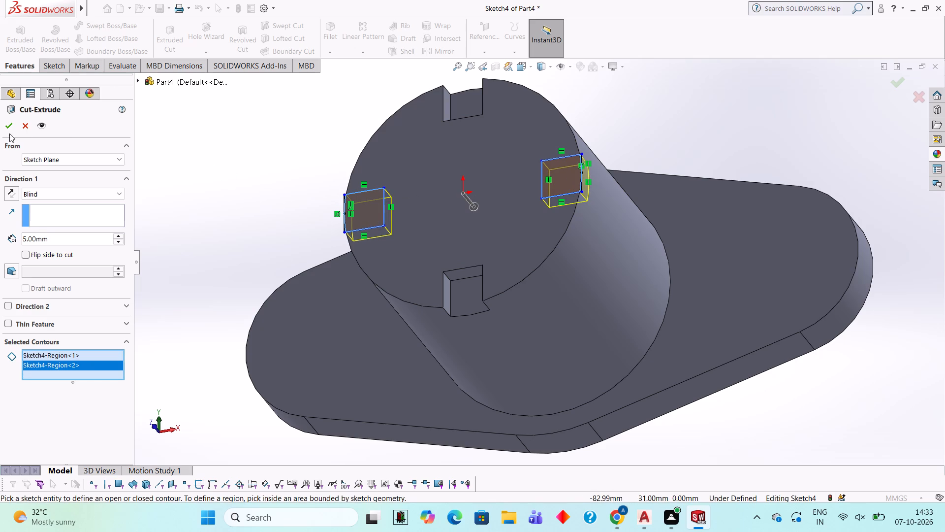
pyautogui.click(6, 130)
pyautogui.click(197, 200)
# Start a sketch on the boss's end face and draw a circle of 20 mm radius centred on the origin.
pyautogui.moveTo(206, 208); pyautogui.dragTo(234, 282, button='middle')
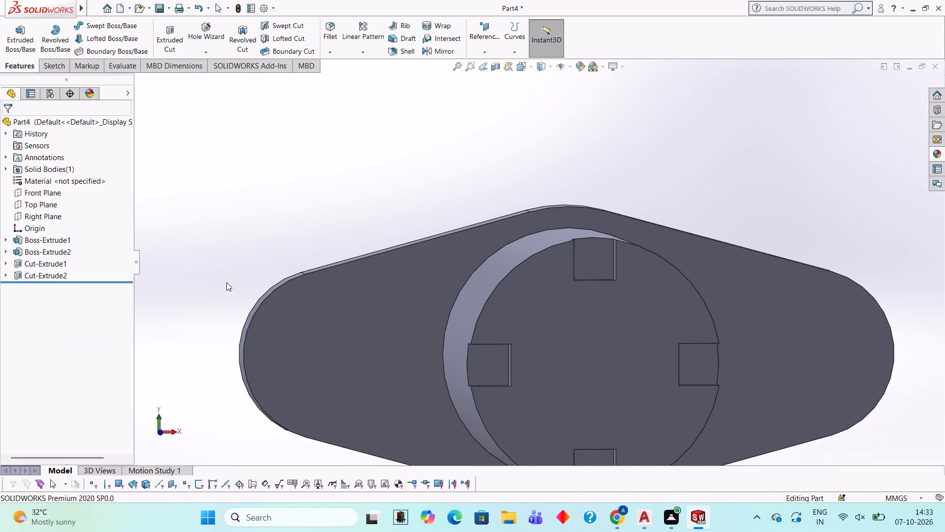
pyautogui.scroll(1, 506, 305)
pyautogui.moveTo(506, 305); pyautogui.dragTo(509, 279, button='middle')
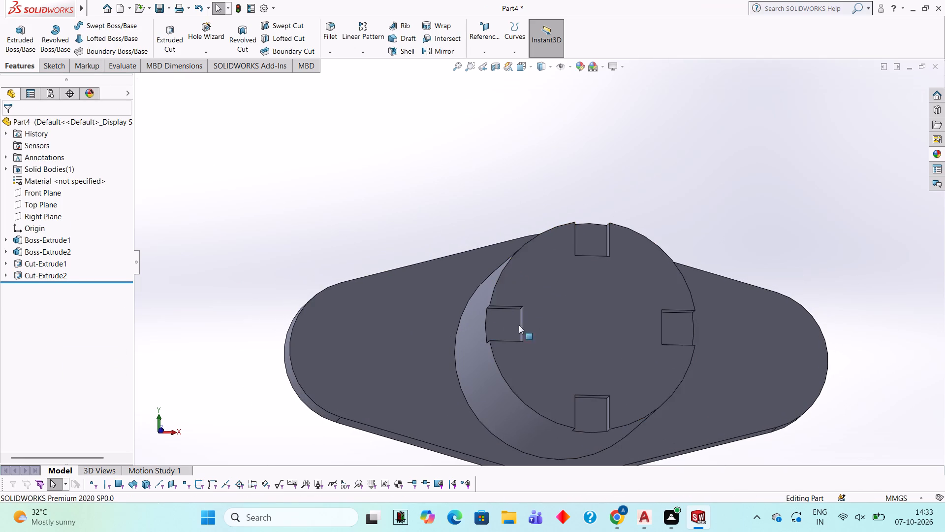
pyautogui.click(587, 300)
pyautogui.click(631, 273)
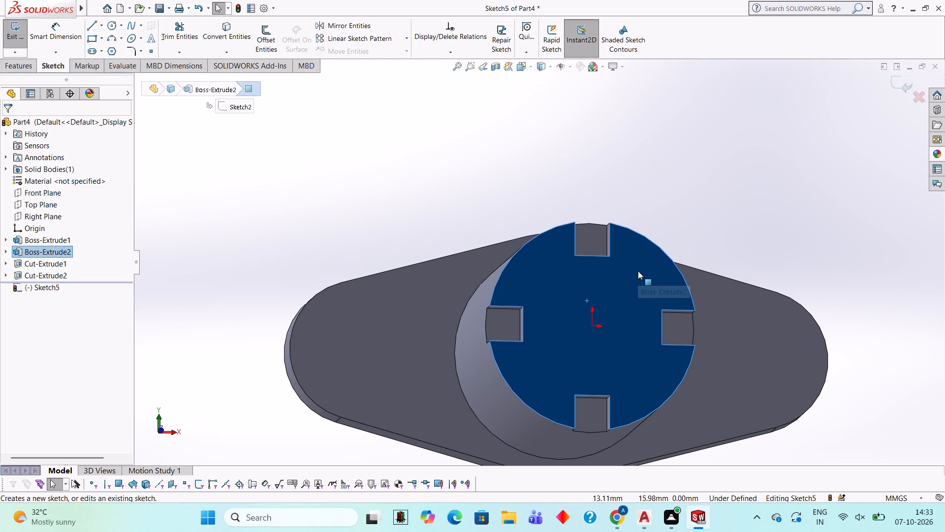
pyautogui.hotkey('ctrl', '8')
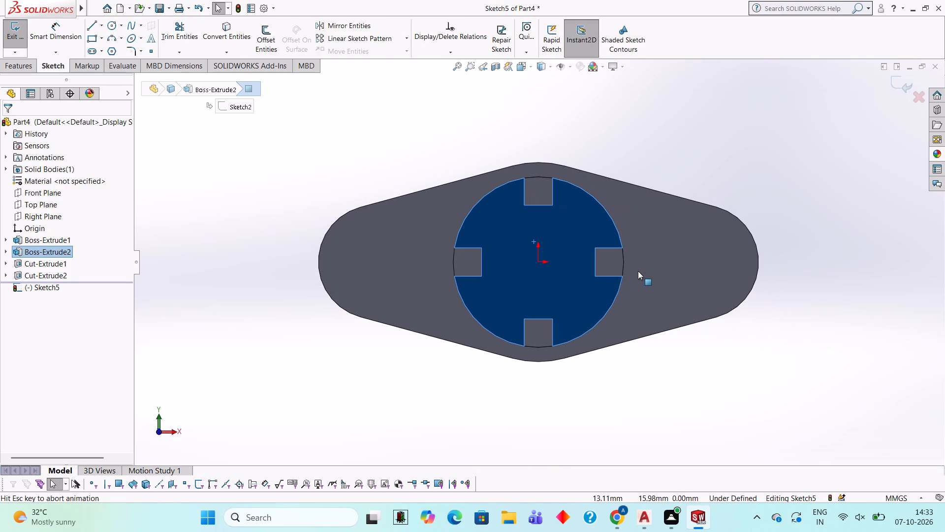
pyautogui.click(114, 30)
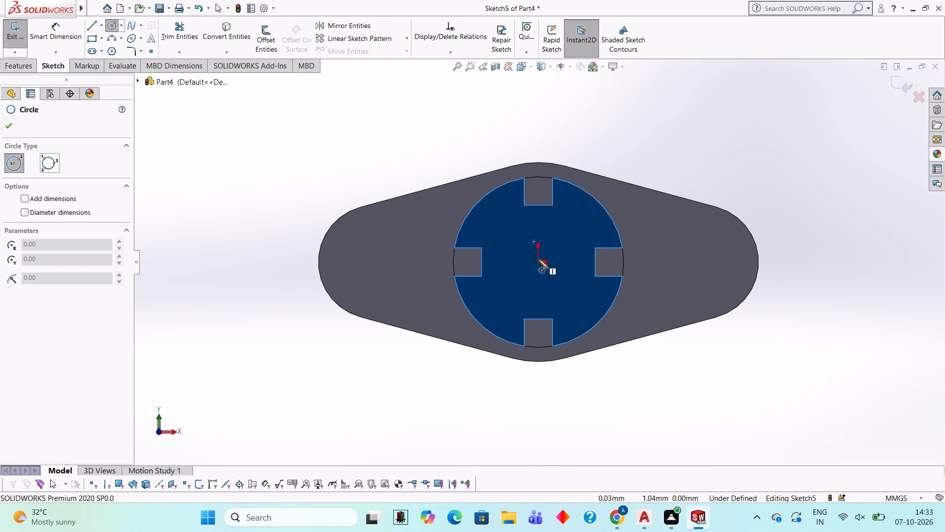
pyautogui.click(540, 262)
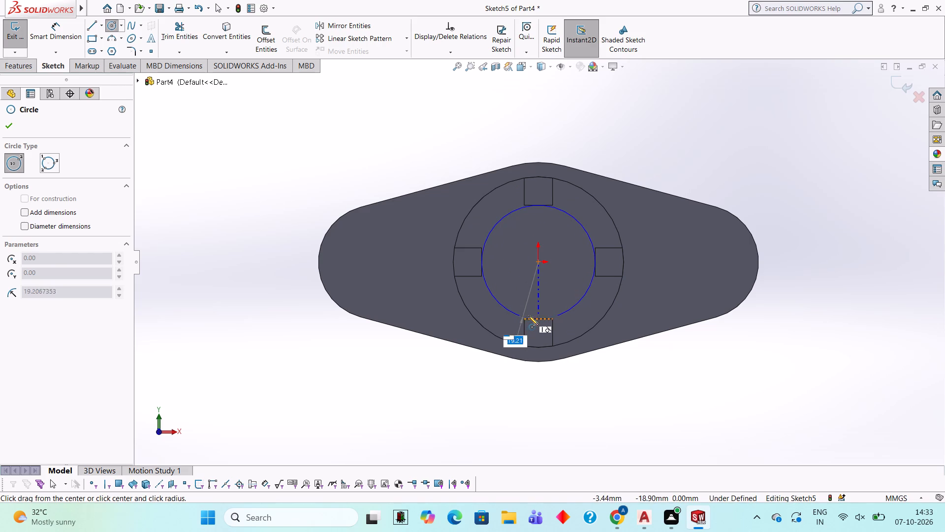
pyautogui.write('20')
pyautogui.press('Return')
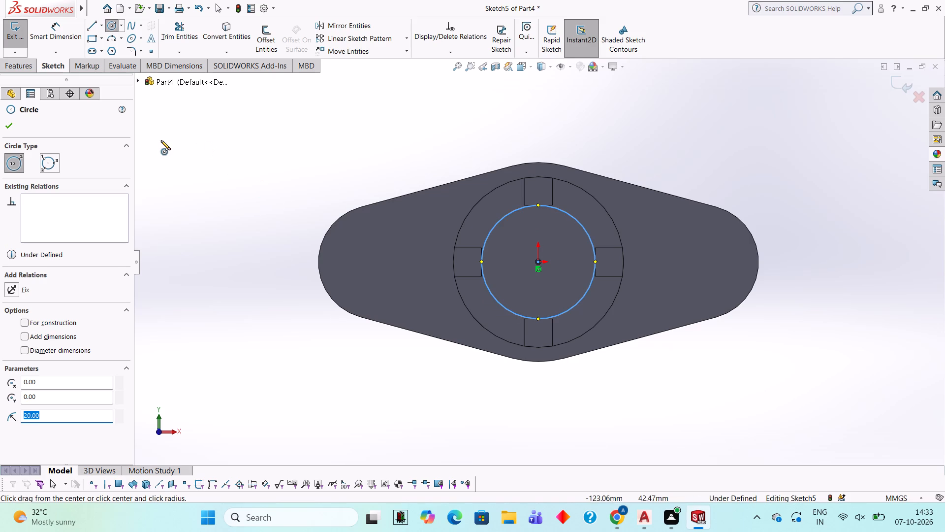
# Try to extrude-cut the 20 mm radius circle 80 mm deep through the boss and plate.
pyautogui.click(26, 60)
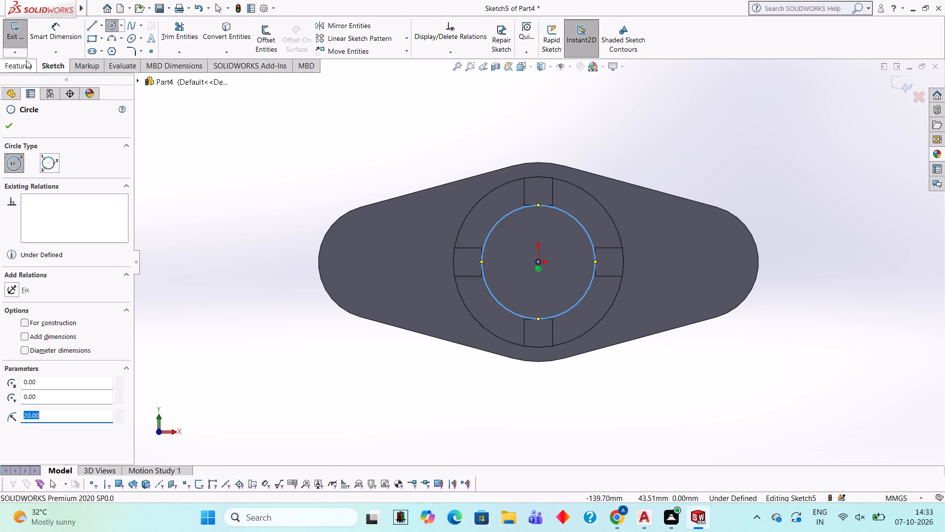
pyautogui.click(167, 41)
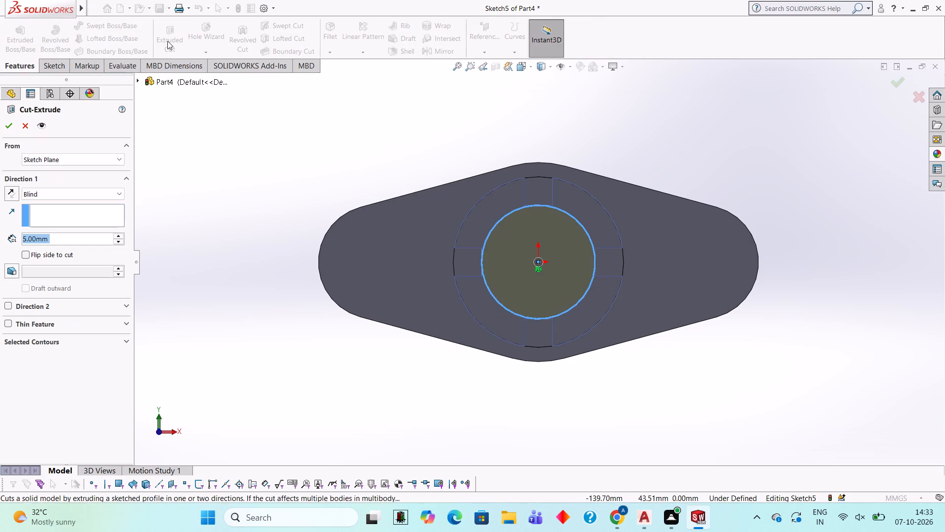
pyautogui.moveTo(703, 373); pyautogui.dragTo(694, 175, button='middle')
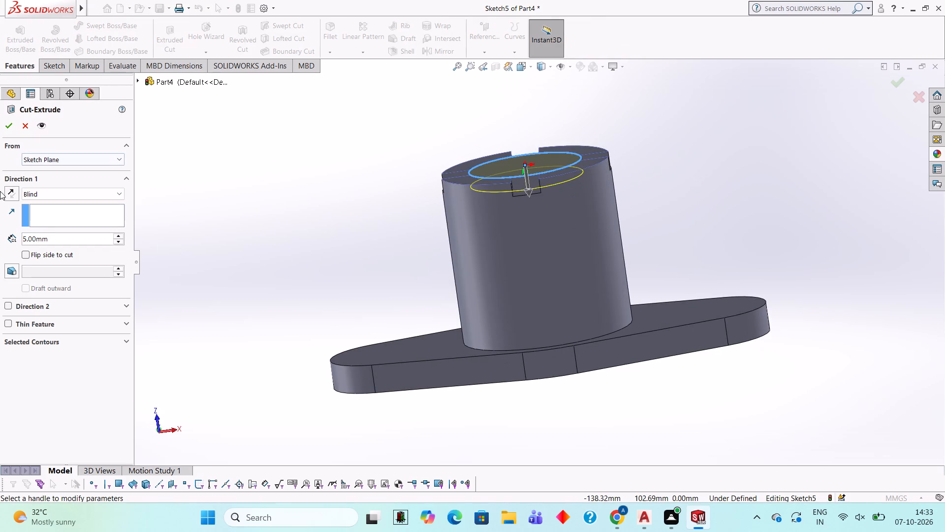
pyautogui.click(90, 236)
pyautogui.press('BackSpace')
pyautogui.press('BackSpace')
pyautogui.press('BackSpace')
pyautogui.press('BackSpace')
pyautogui.press('BackSpace')
pyautogui.press('BackSpace')
pyautogui.press('BackSpace')
pyautogui.press('BackSpace')
pyautogui.press('BackSpace')
pyautogui.press('BackSpace')
pyautogui.press('BackSpace')
pyautogui.press('BackSpace')
pyautogui.press('BackSpace')
pyautogui.press('BackSpace')
pyautogui.press('BackSpace')
pyautogui.press('BackSpace')
pyautogui.press('BackSpace')
pyautogui.press('BackSpace')
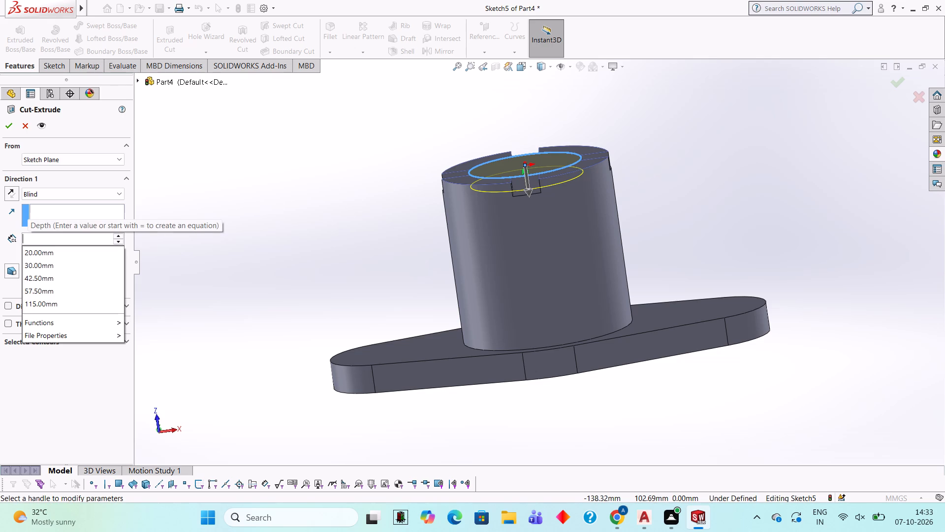
pyautogui.write('80')
pyautogui.press('Return')
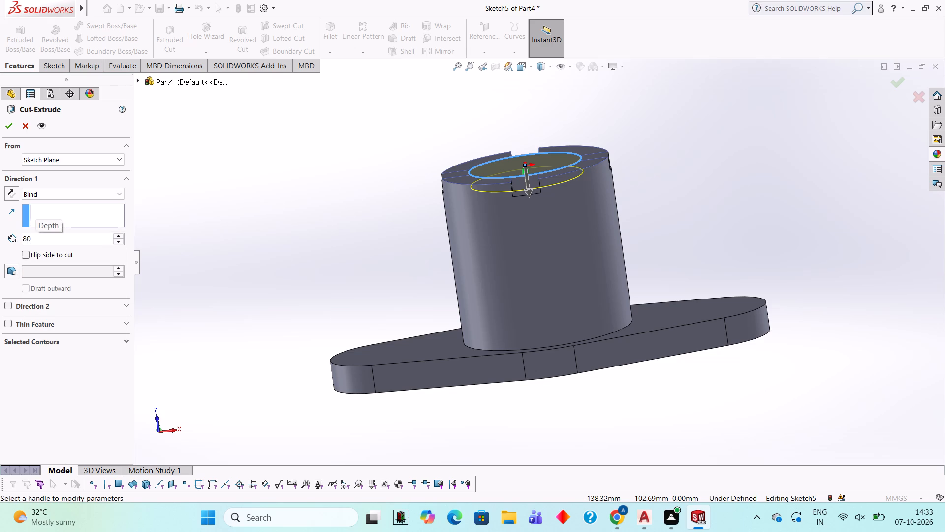
pyautogui.click(1, 131)
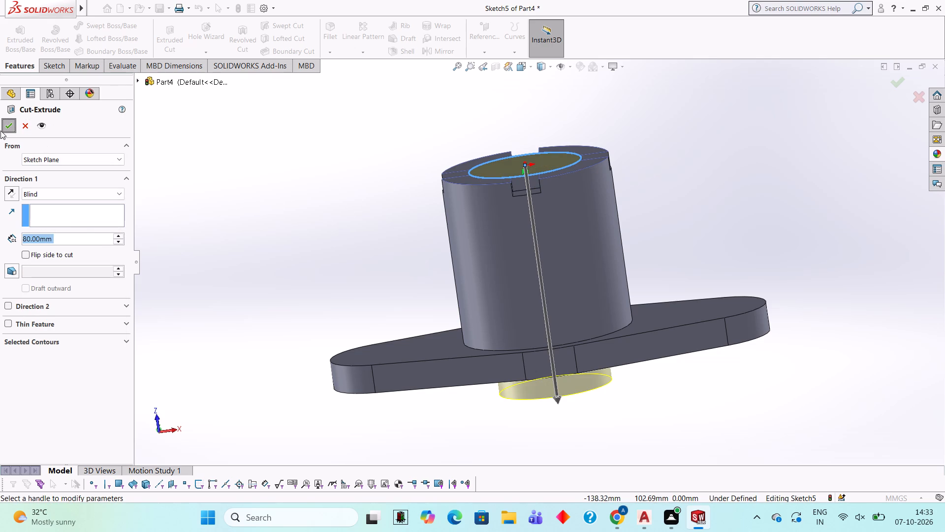
pyautogui.click(6, 131)
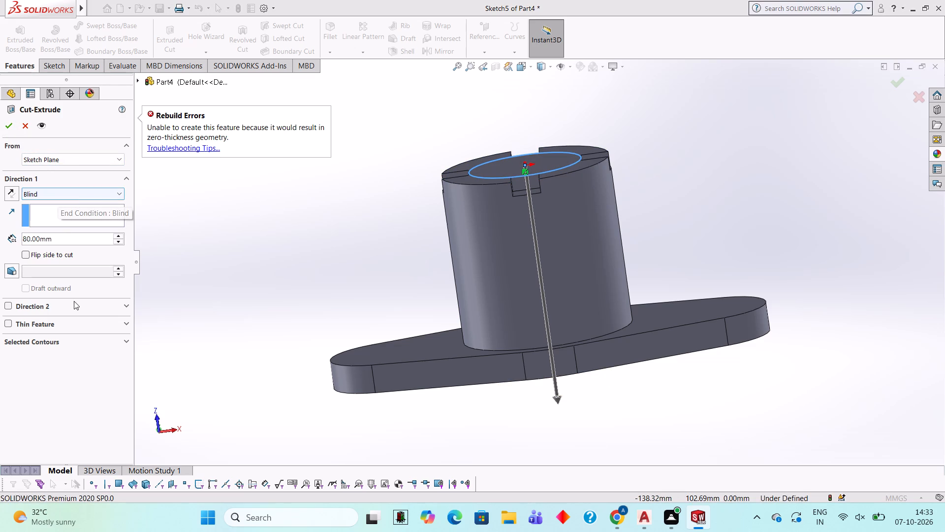
pyautogui.click(10, 124)
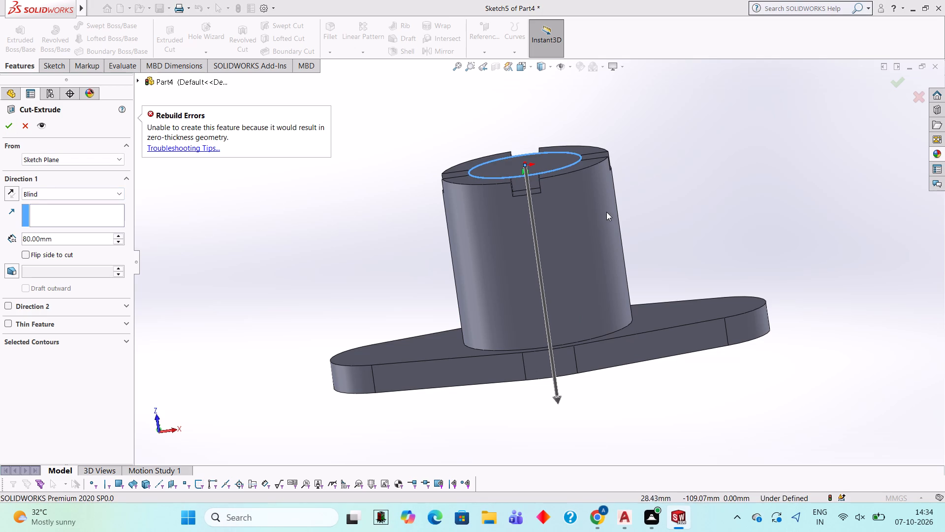
# Examine where the 20 mm radius circle meets the inner walls of the notches and how the cut runs through the part.
pyautogui.moveTo(606, 212); pyautogui.dragTo(616, 373, button='middle')
pyautogui.moveTo(717, 317); pyautogui.dragTo(721, 147, button='middle')
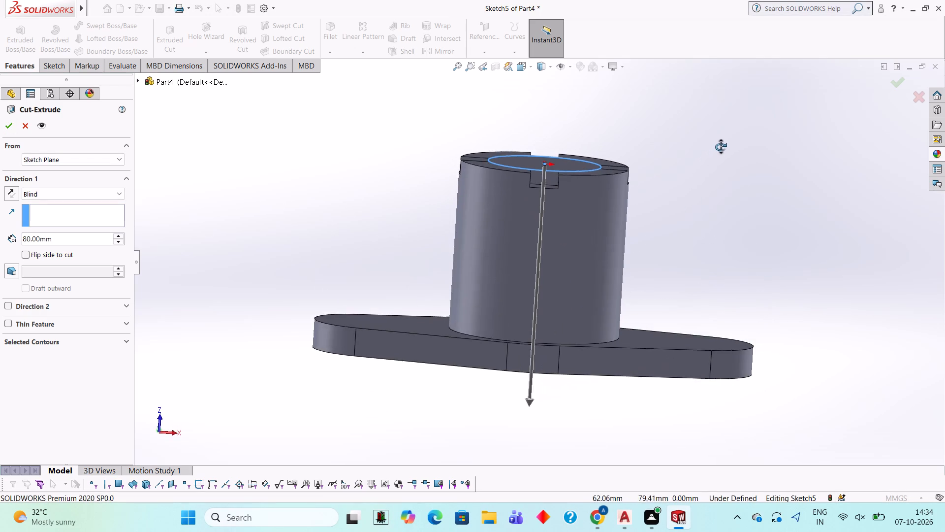
pyautogui.moveTo(721, 147); pyautogui.dragTo(700, 384, button='middle')
pyautogui.scroll(-15, 565, 292)
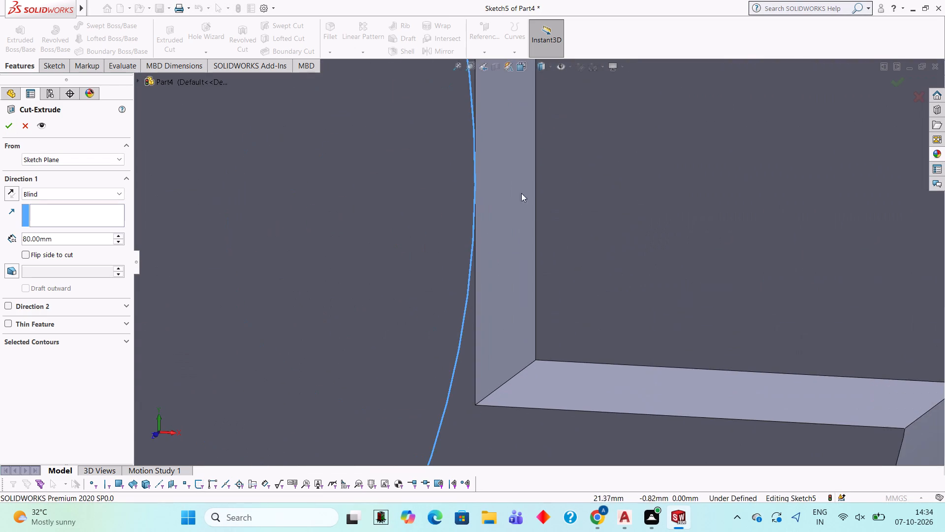
pyautogui.scroll(-8, 494, 151)
pyautogui.scroll(-18, 479, 246)
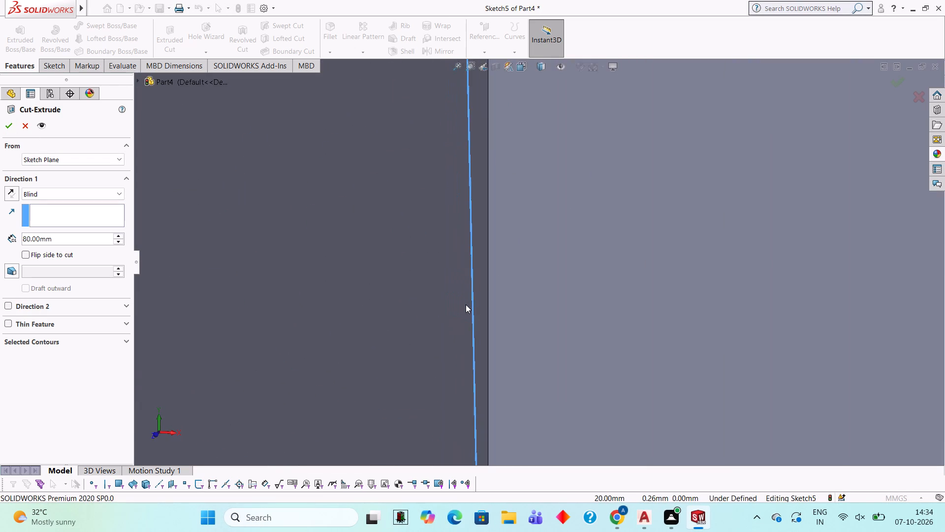
pyautogui.scroll(20, 466, 304)
pyautogui.scroll(17, 466, 304)
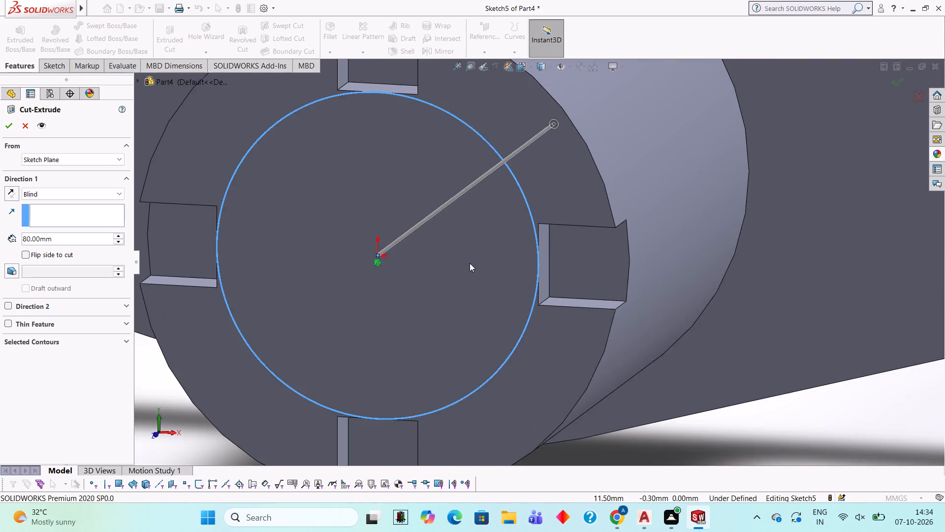
pyautogui.scroll(6, 470, 263)
pyautogui.moveTo(508, 282); pyautogui.dragTo(536, 223, button='middle')
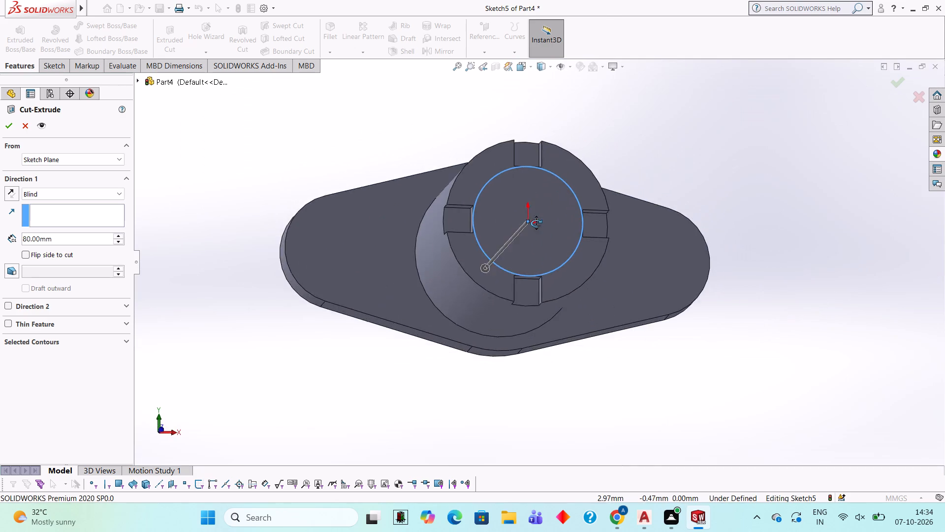
pyautogui.moveTo(536, 223); pyautogui.dragTo(521, 247, button='middle')
pyautogui.moveTo(671, 317); pyautogui.dragTo(669, 142, button='middle')
pyautogui.moveTo(699, 305); pyautogui.dragTo(710, 202, button='middle')
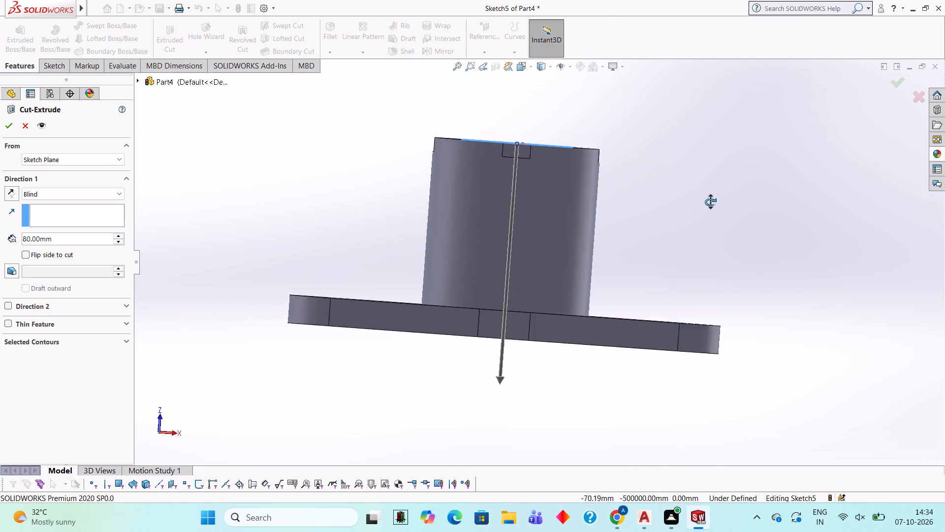
pyautogui.moveTo(710, 202); pyautogui.dragTo(691, 182, button='middle')
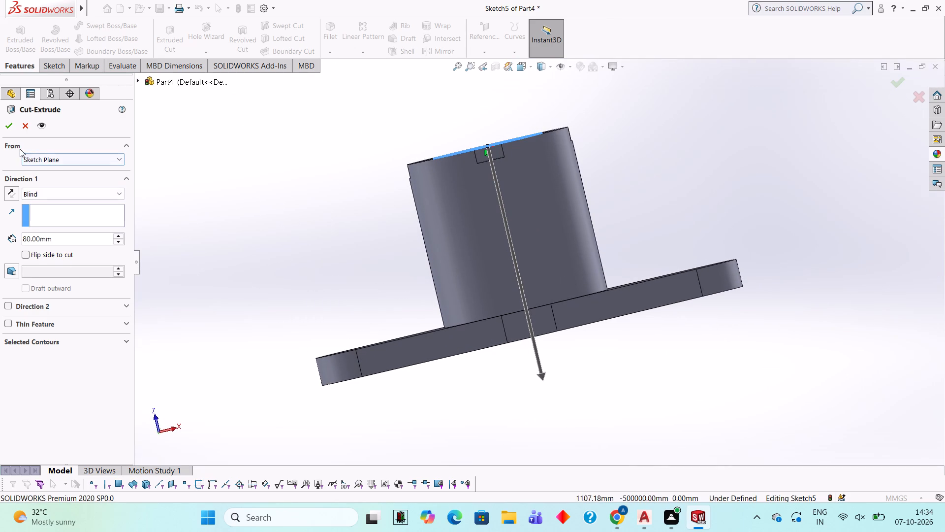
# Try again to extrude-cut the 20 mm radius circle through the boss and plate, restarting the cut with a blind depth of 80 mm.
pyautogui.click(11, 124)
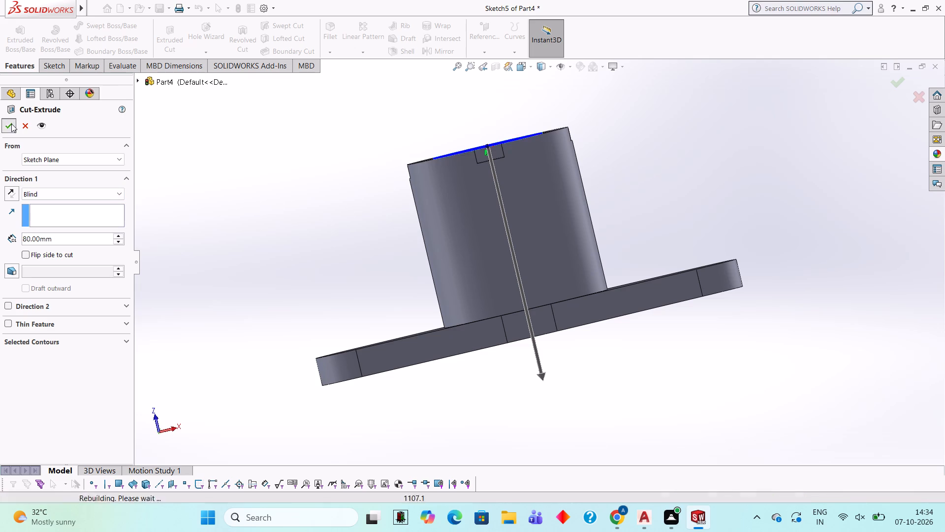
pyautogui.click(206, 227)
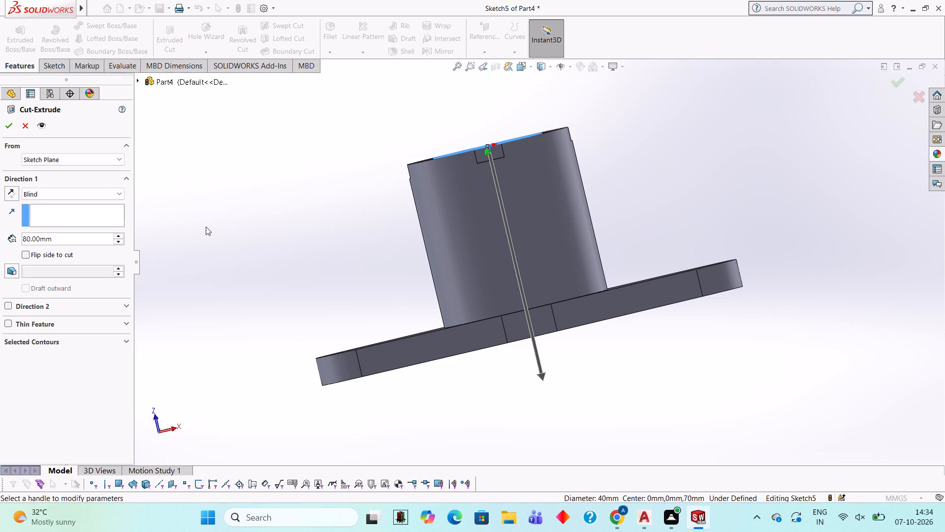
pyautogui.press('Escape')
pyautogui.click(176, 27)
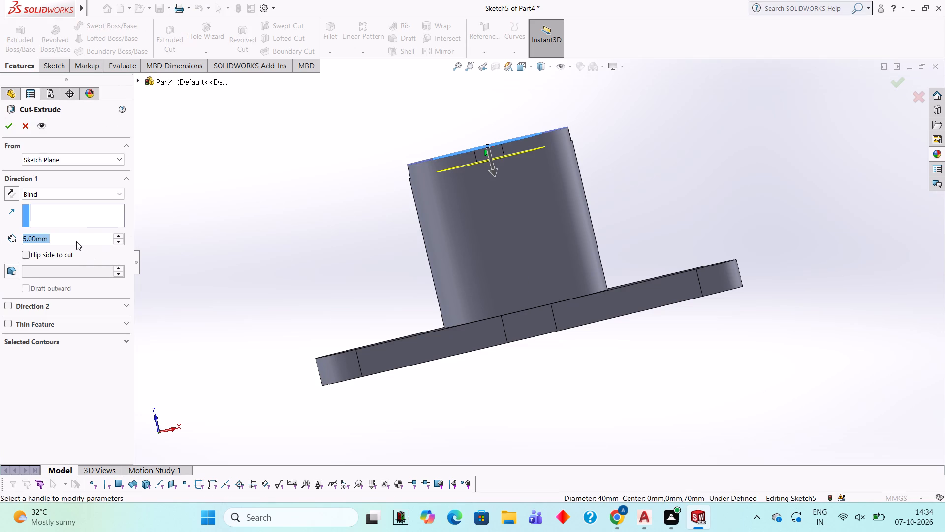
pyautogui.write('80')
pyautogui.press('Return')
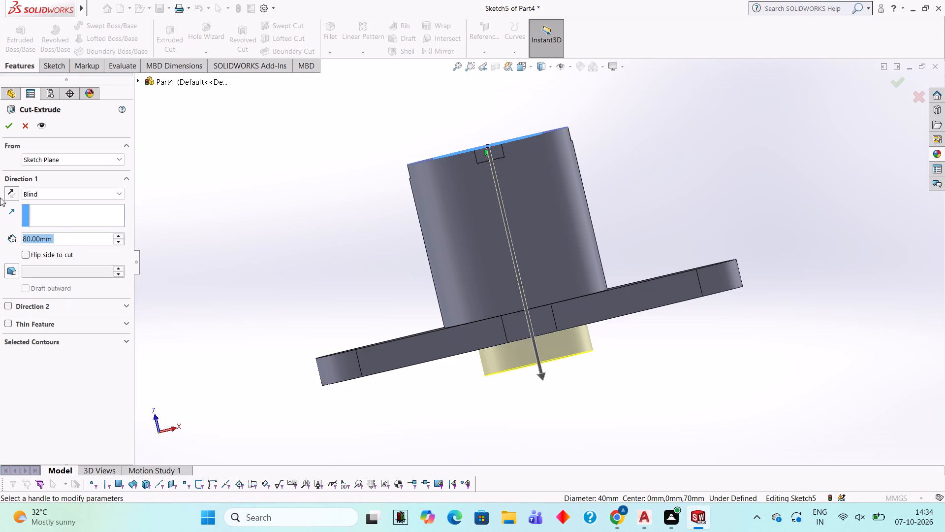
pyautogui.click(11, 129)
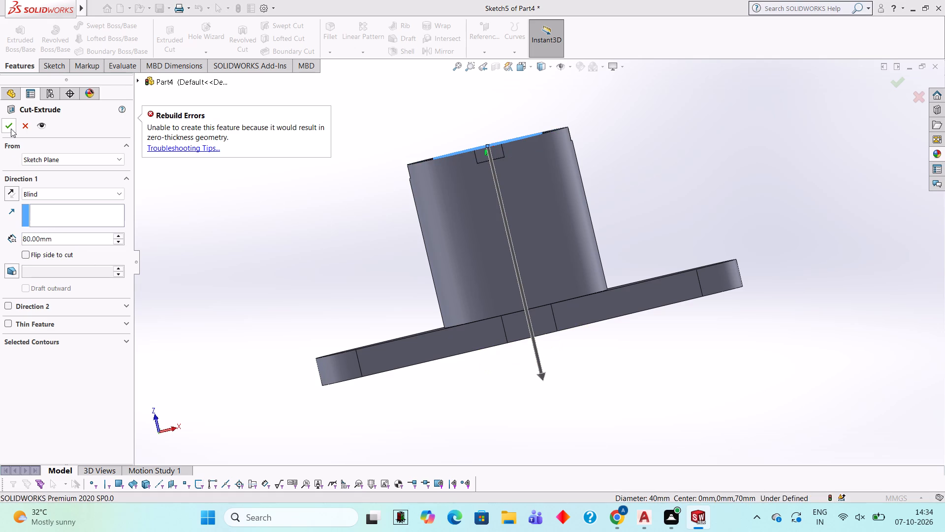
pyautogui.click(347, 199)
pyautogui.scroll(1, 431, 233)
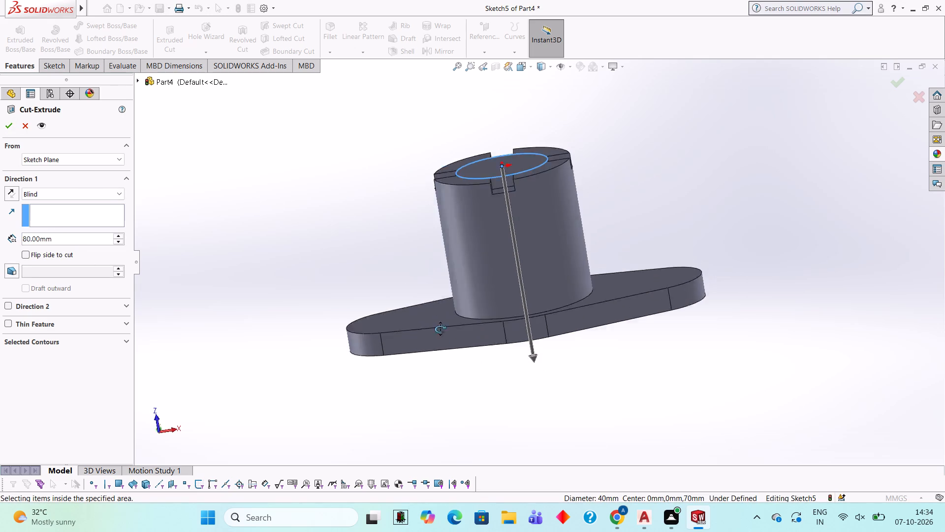
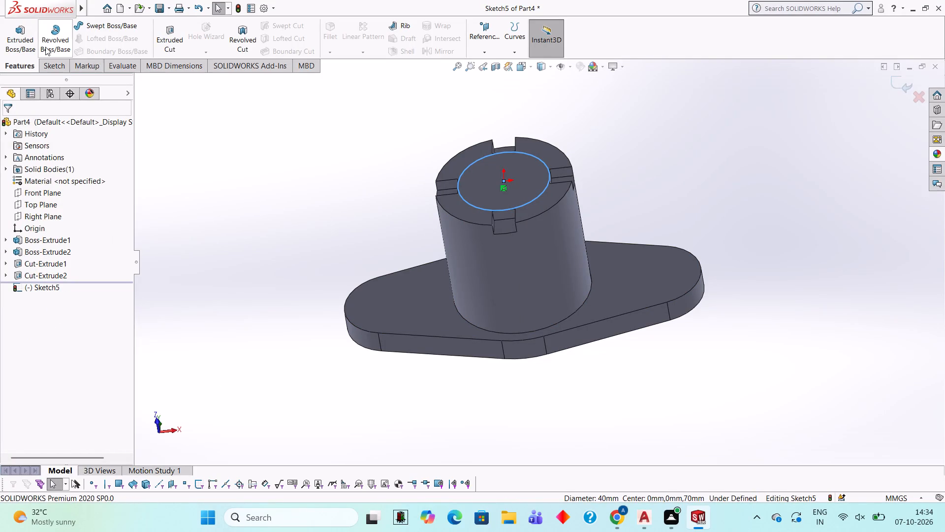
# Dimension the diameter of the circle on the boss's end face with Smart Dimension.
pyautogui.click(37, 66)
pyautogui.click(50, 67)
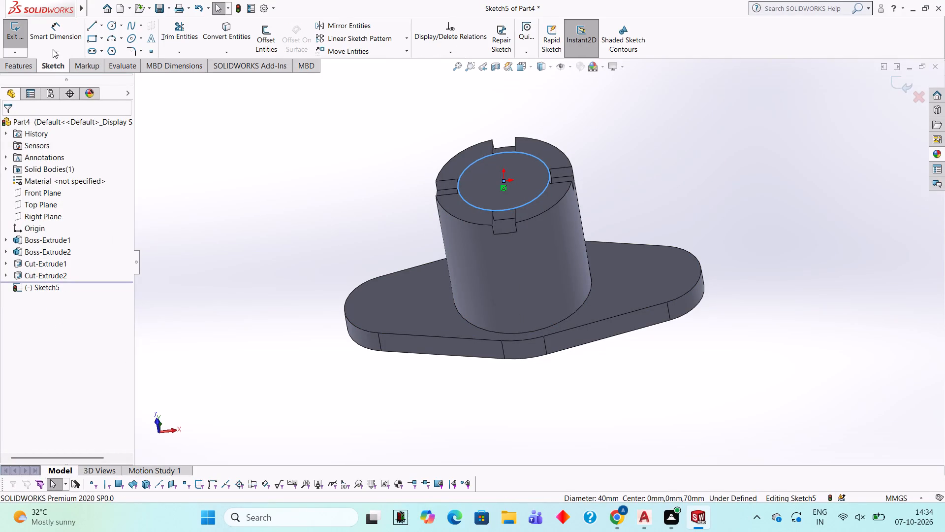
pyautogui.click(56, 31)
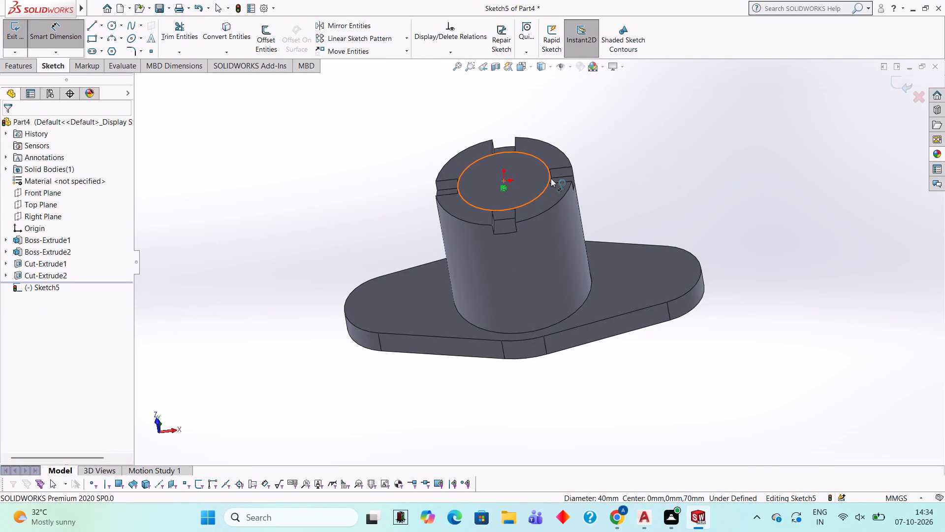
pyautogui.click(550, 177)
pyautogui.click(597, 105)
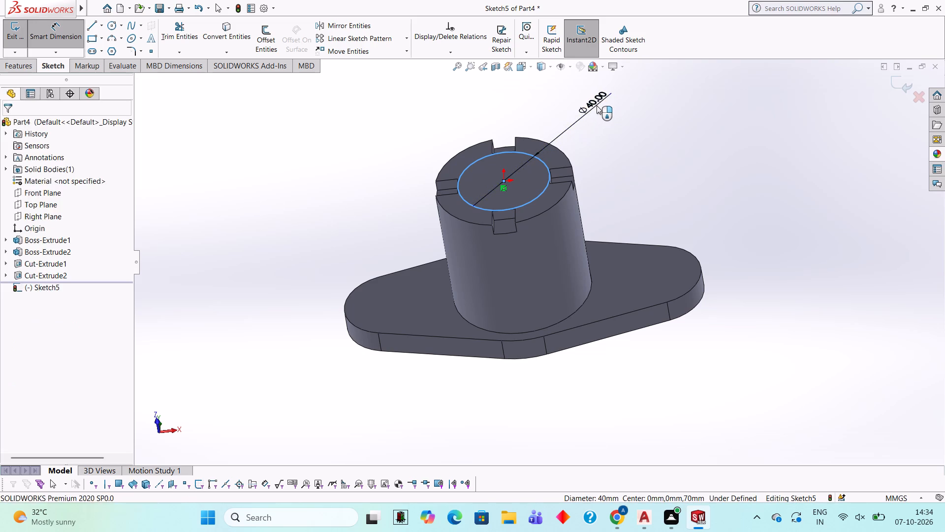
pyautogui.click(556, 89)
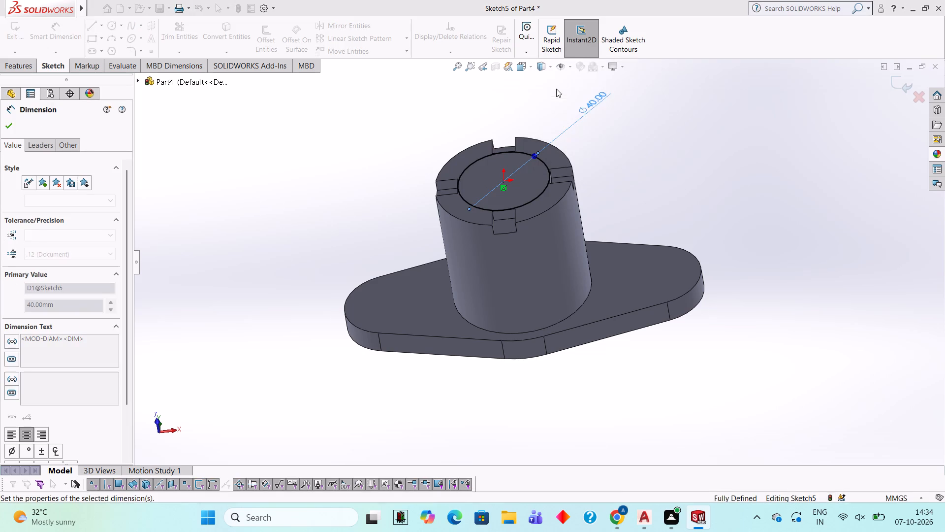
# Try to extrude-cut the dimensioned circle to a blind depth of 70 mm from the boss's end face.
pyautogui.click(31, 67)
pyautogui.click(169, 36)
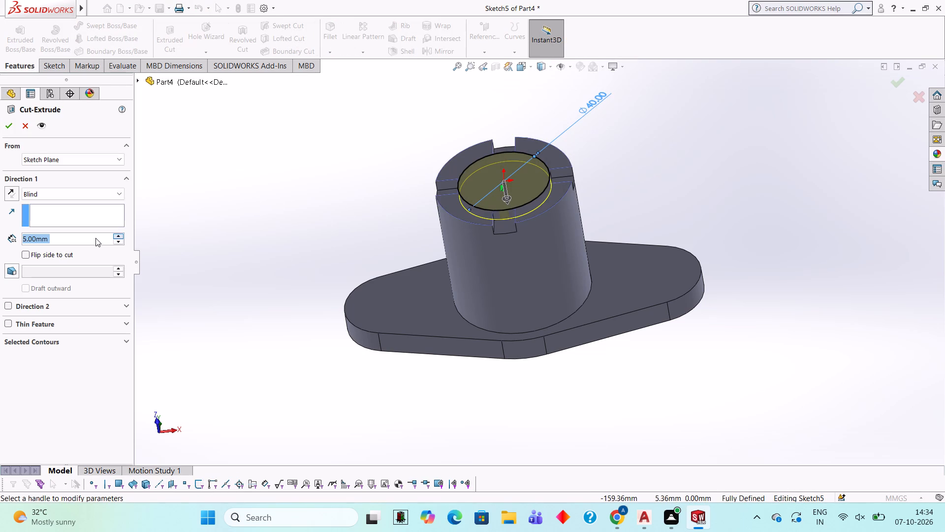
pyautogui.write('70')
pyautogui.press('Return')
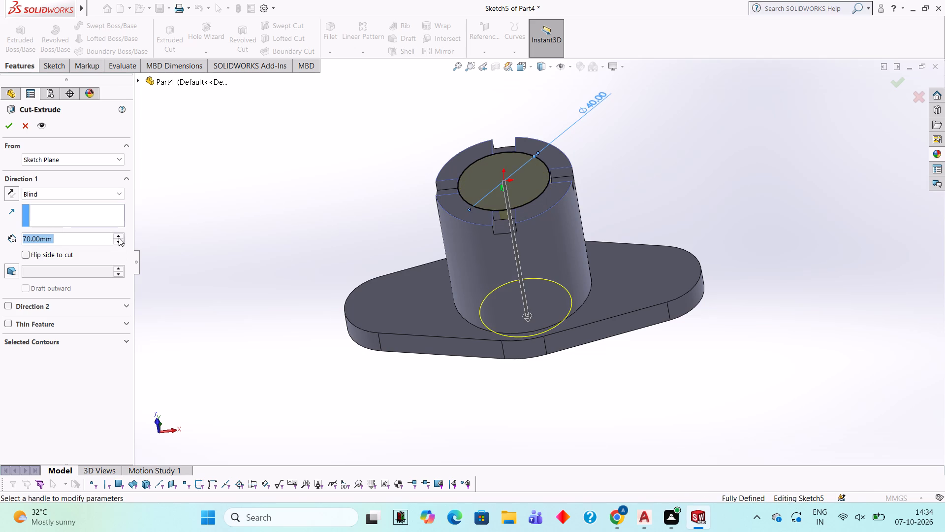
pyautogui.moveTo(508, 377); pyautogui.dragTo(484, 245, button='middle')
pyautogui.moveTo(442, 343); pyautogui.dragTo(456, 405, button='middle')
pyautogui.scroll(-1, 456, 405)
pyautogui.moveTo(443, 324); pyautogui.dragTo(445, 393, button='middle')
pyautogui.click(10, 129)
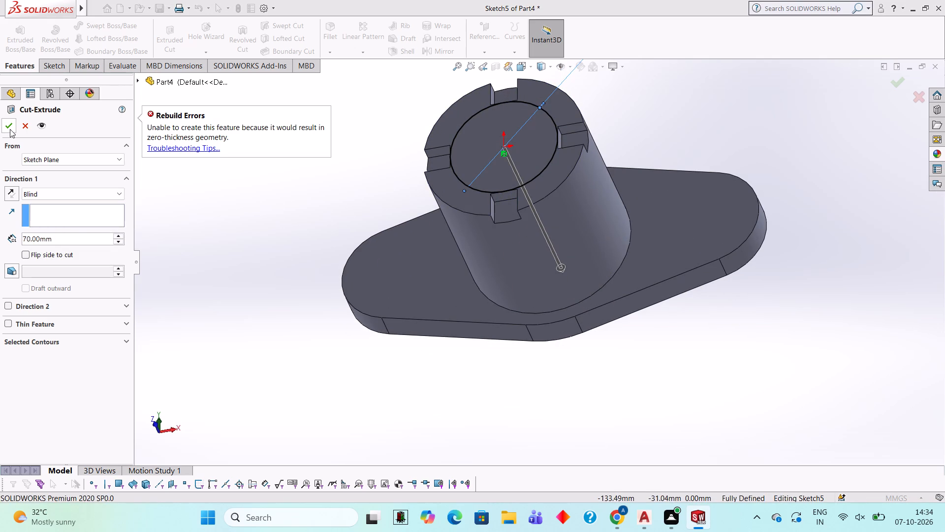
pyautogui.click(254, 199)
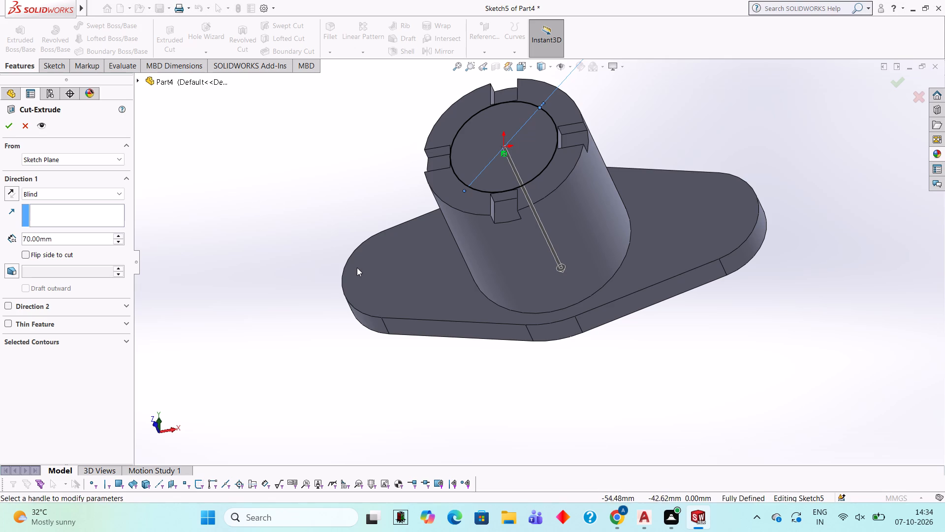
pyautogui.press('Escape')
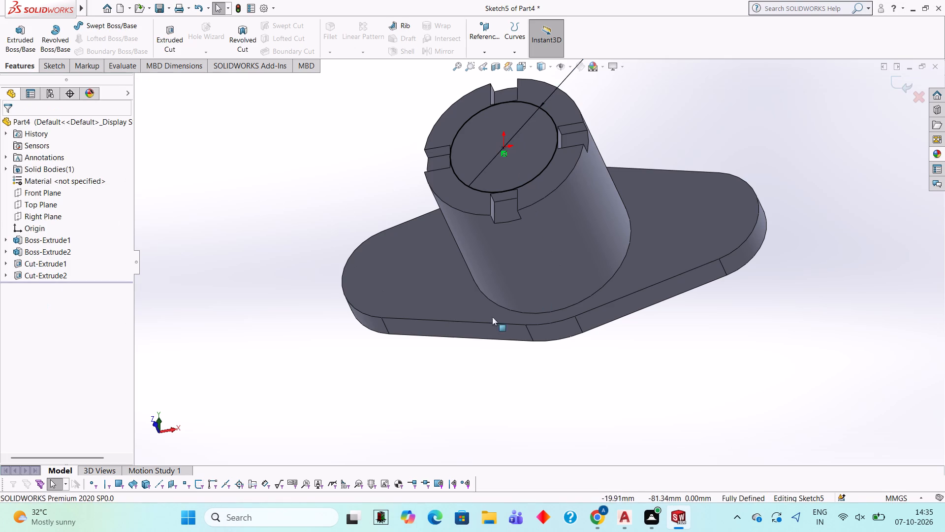
# Undo the diameter dimension and the circle on the boss's end face, and exit the empty sketch.
pyautogui.scroll(4, 575, 197)
pyautogui.scroll(-4, 525, 191)
pyautogui.moveTo(503, 288); pyautogui.dragTo(537, 336, button='middle')
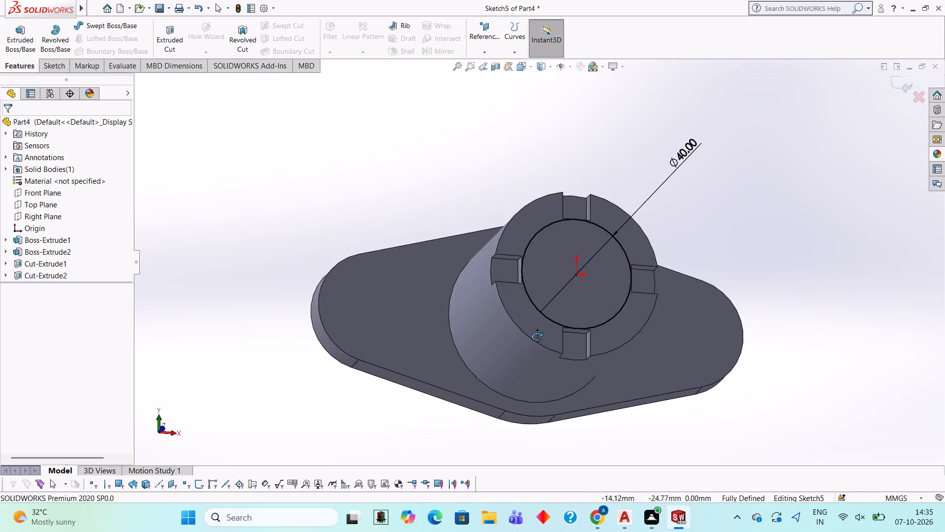
pyautogui.moveTo(537, 336); pyautogui.dragTo(504, 339, button='middle')
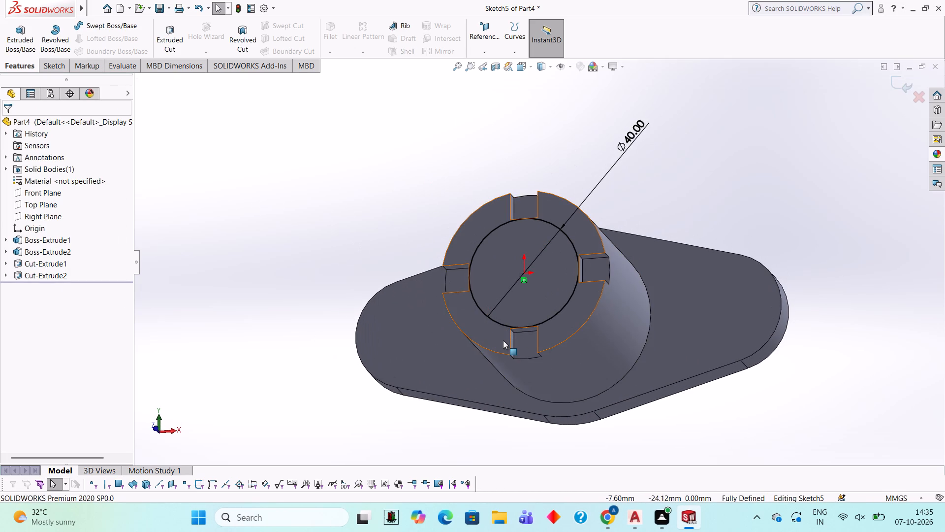
pyautogui.press('Escape')
pyautogui.hotkey('ctrl', 'z')
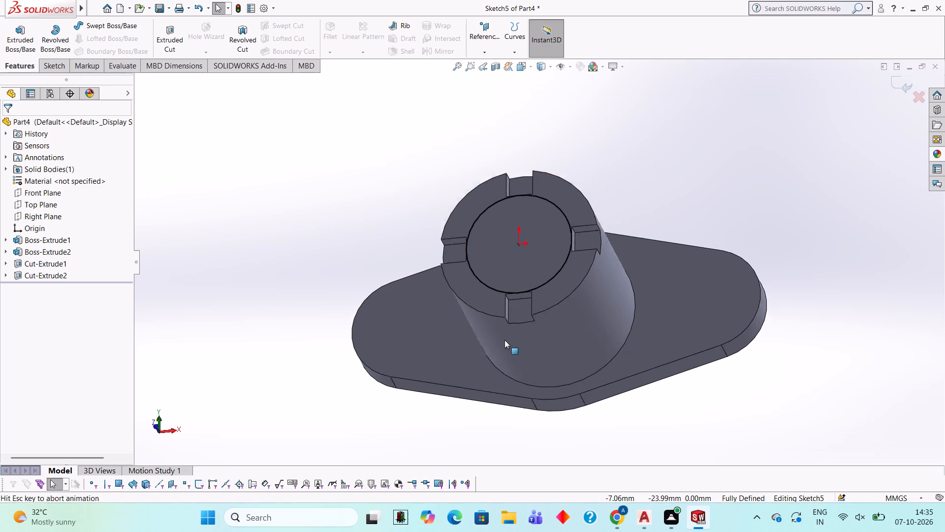
pyautogui.hotkey('ctrl', 'z')
pyautogui.hotkey('ctrl', 'z')
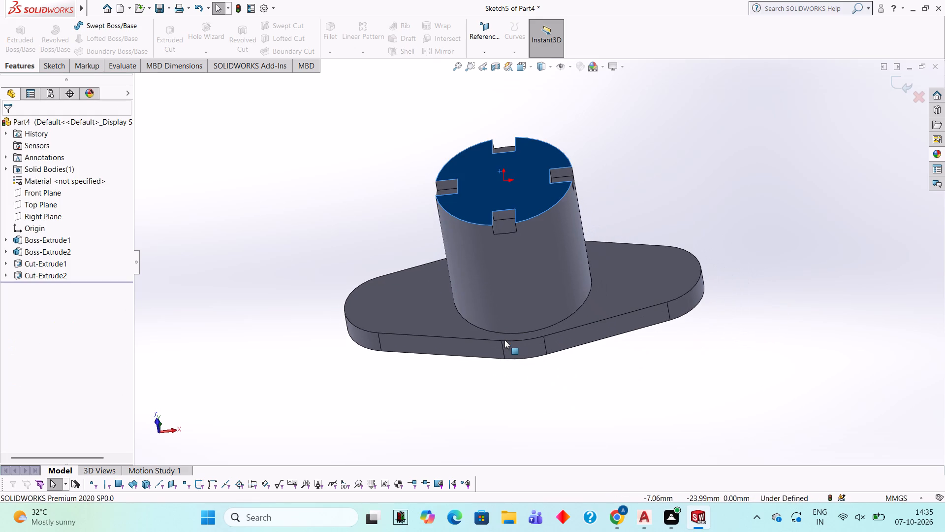
pyautogui.press('Escape')
pyautogui.scroll(-1, 687, 308)
pyautogui.moveTo(687, 309); pyautogui.dragTo(745, 309, button='middle')
pyautogui.moveTo(702, 251); pyautogui.dragTo(747, 313, button='middle')
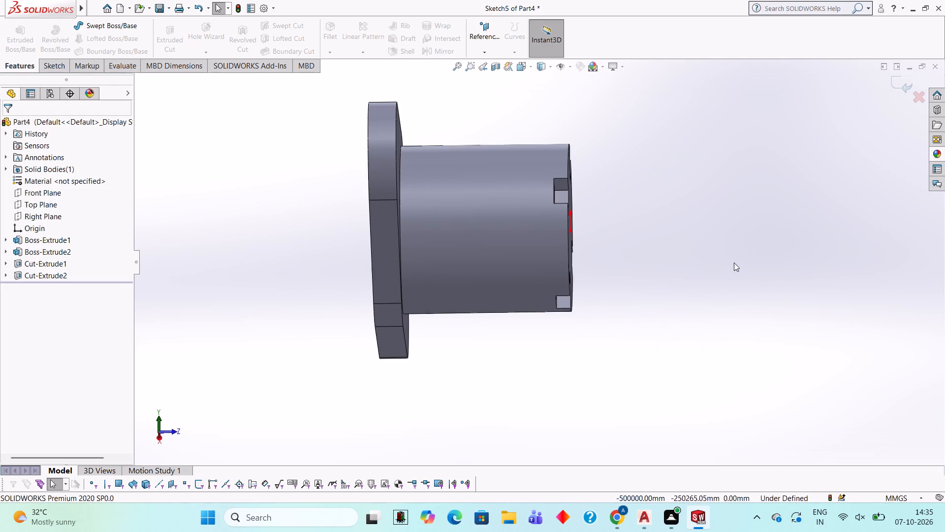
pyautogui.moveTo(724, 263); pyautogui.dragTo(785, 310, button='middle')
pyautogui.click(408, 202)
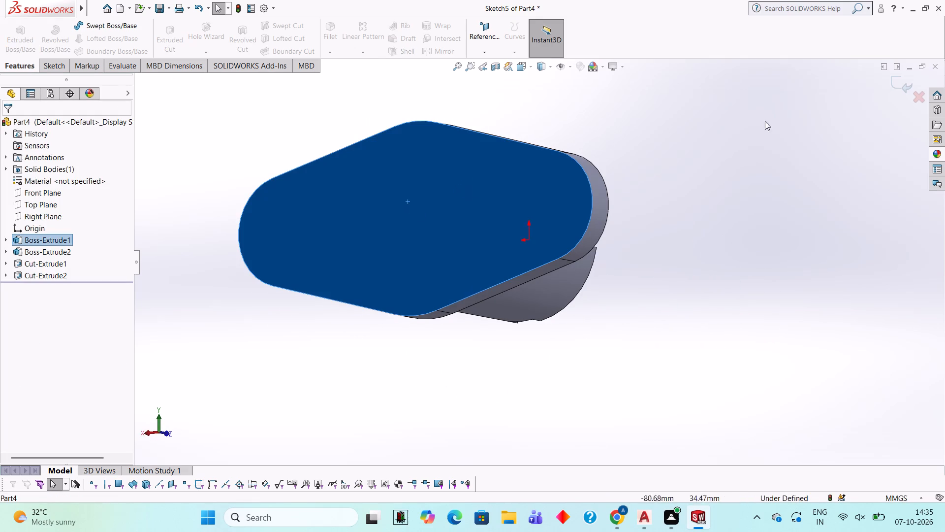
pyautogui.click(905, 84)
# Start a sketch on the plate's flat underside and draw a circle of 20 mm radius centred on the origin.
pyautogui.click(452, 203)
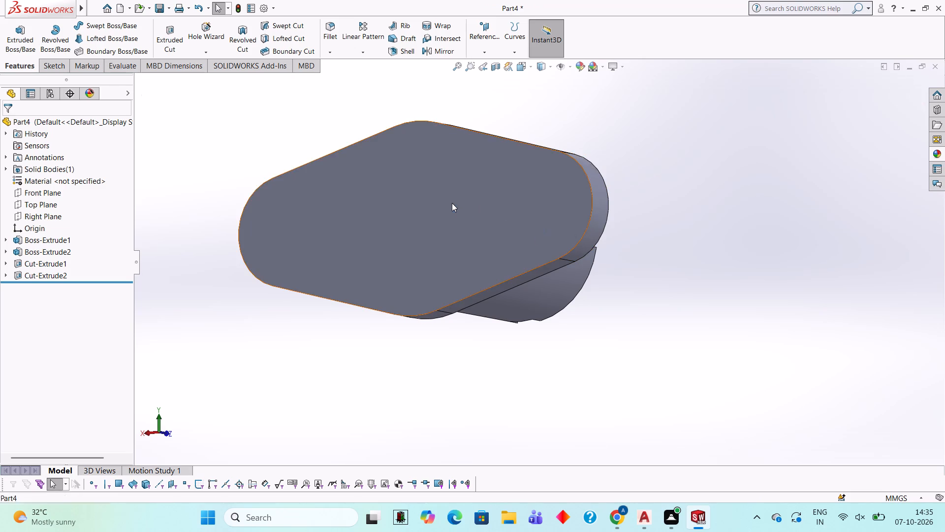
pyautogui.click(498, 173)
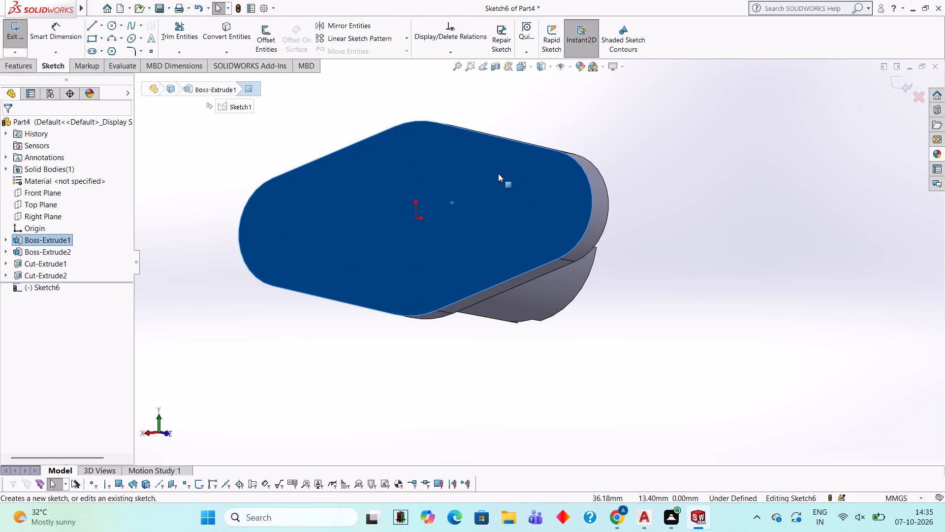
pyautogui.hotkey('ctrl', '8')
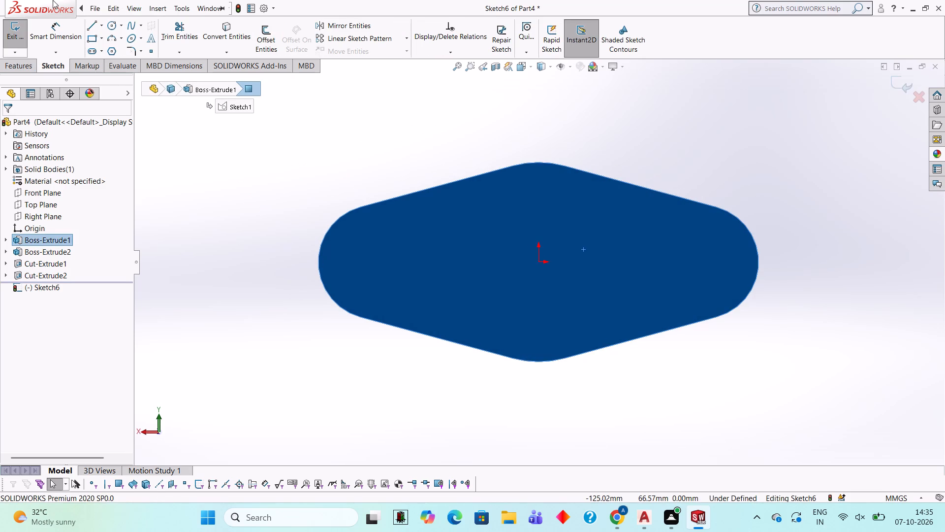
pyautogui.click(109, 25)
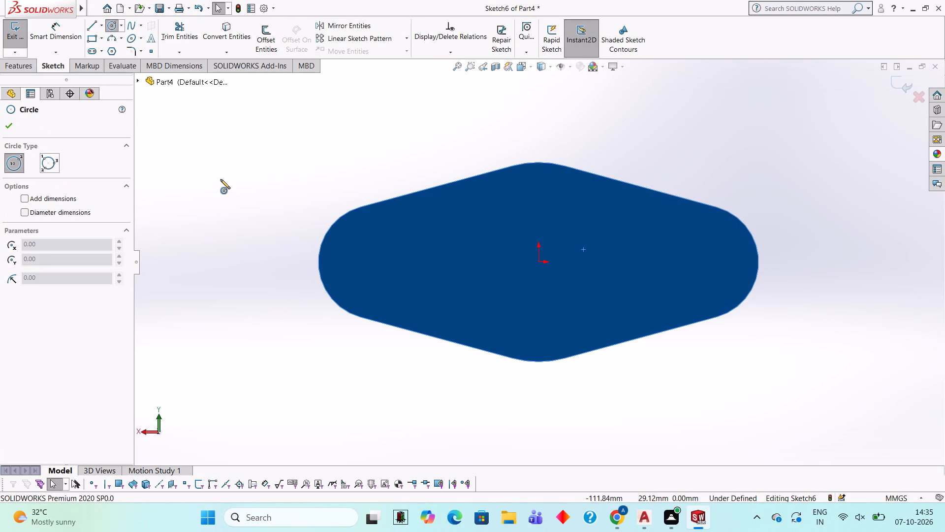
pyautogui.click(538, 263)
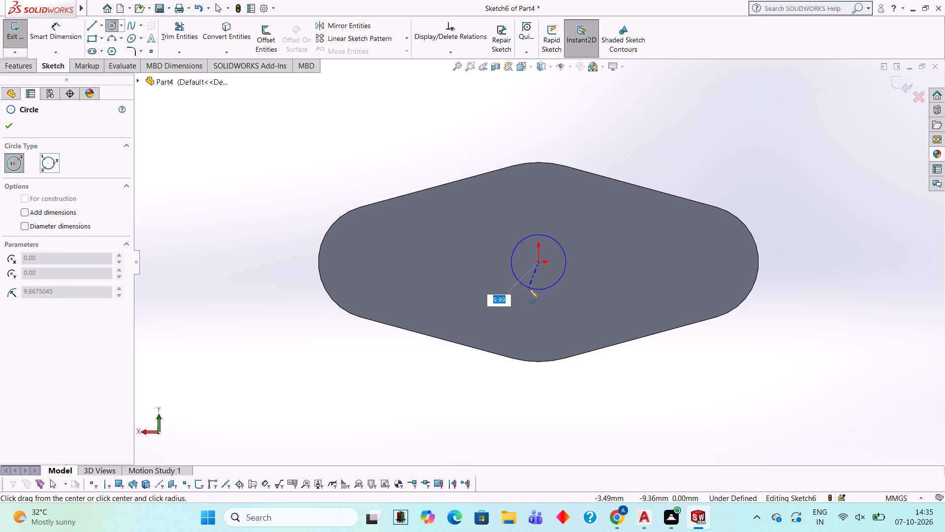
pyautogui.write('20')
pyautogui.press('Return')
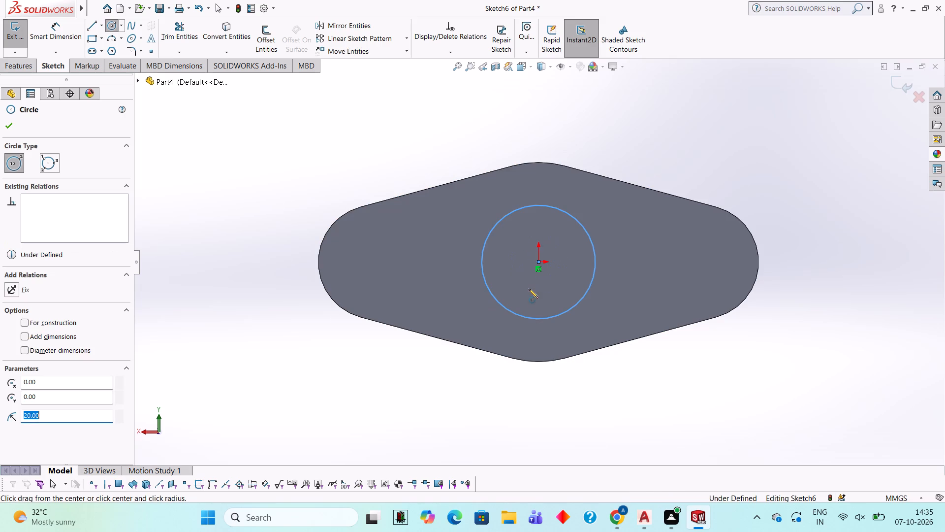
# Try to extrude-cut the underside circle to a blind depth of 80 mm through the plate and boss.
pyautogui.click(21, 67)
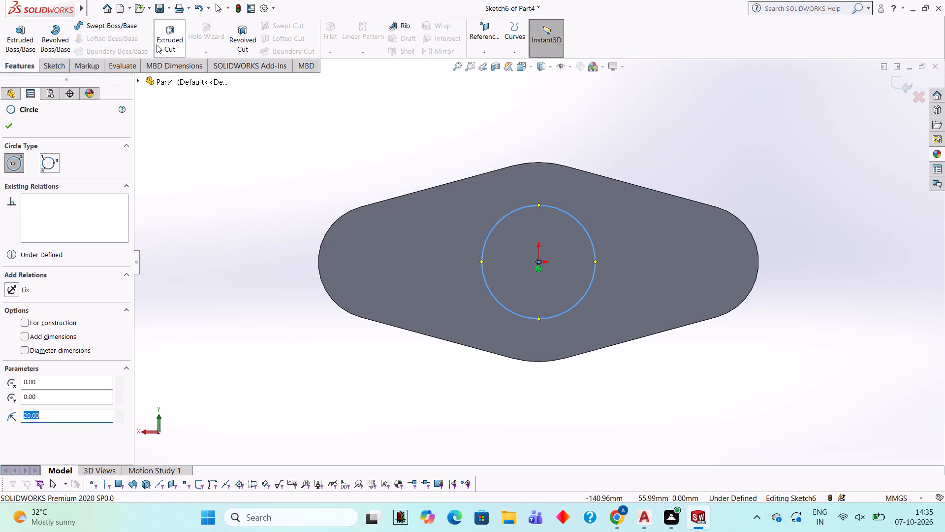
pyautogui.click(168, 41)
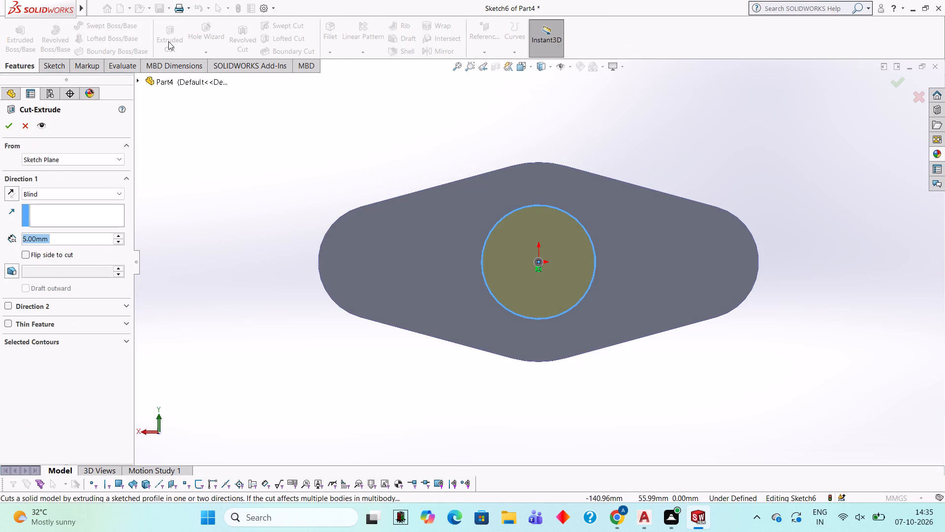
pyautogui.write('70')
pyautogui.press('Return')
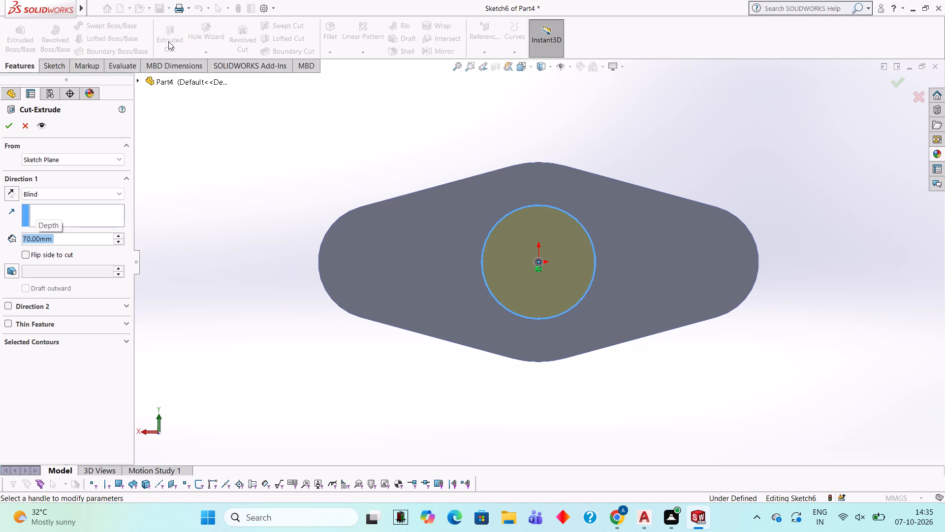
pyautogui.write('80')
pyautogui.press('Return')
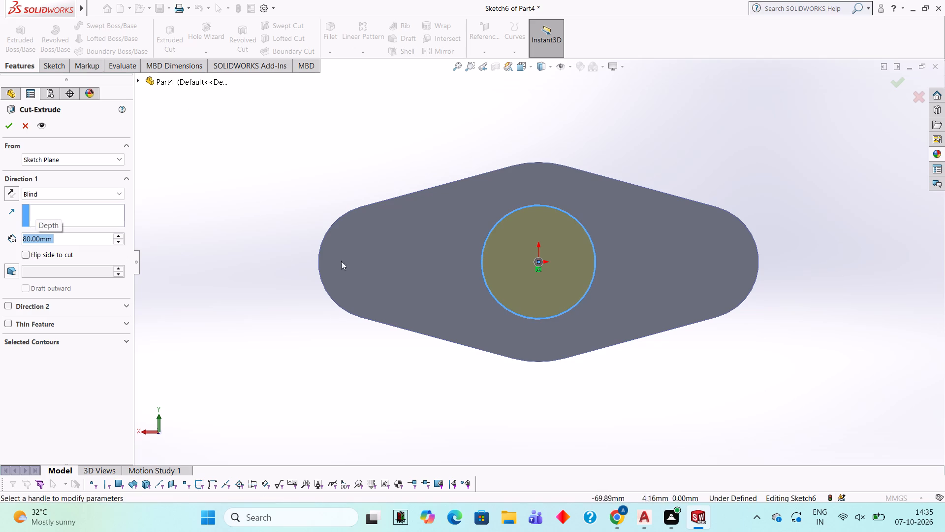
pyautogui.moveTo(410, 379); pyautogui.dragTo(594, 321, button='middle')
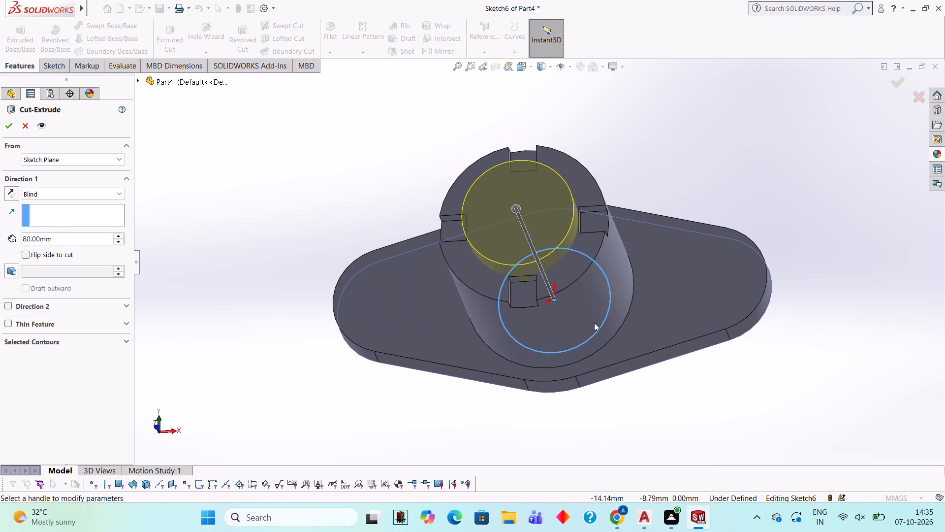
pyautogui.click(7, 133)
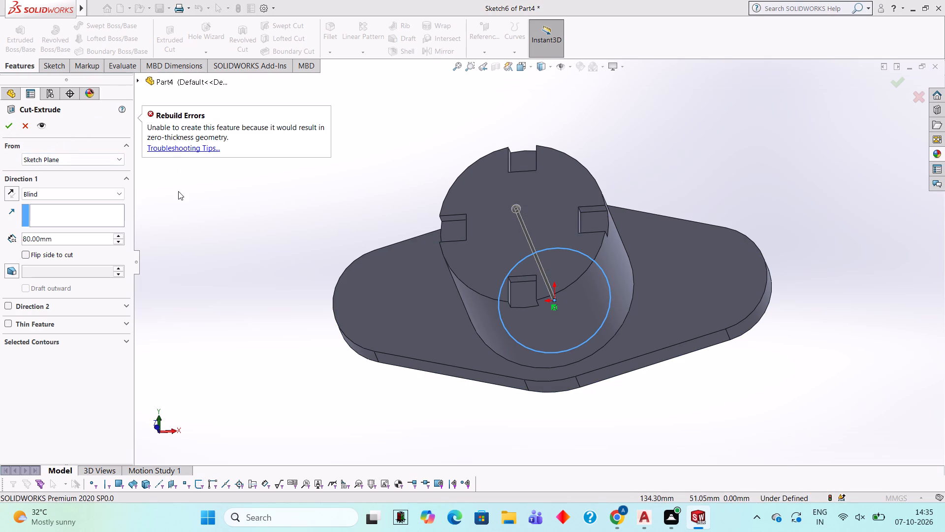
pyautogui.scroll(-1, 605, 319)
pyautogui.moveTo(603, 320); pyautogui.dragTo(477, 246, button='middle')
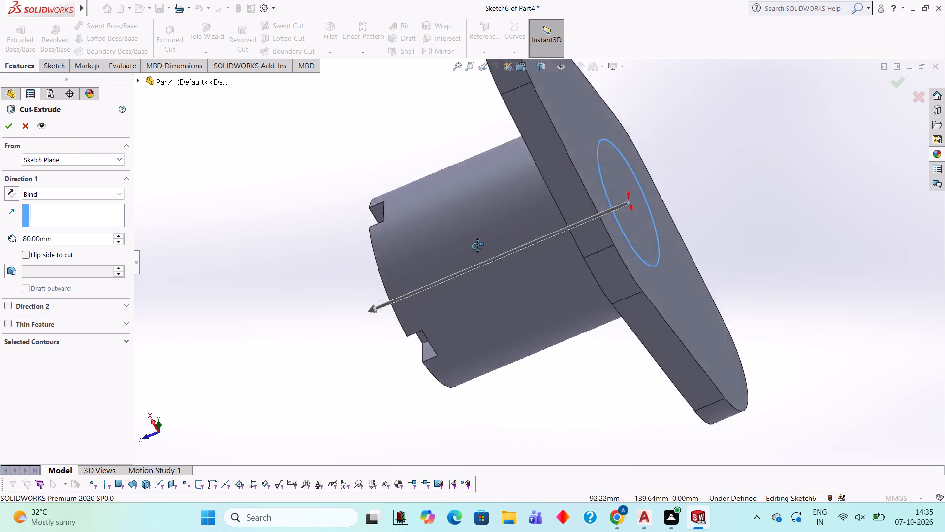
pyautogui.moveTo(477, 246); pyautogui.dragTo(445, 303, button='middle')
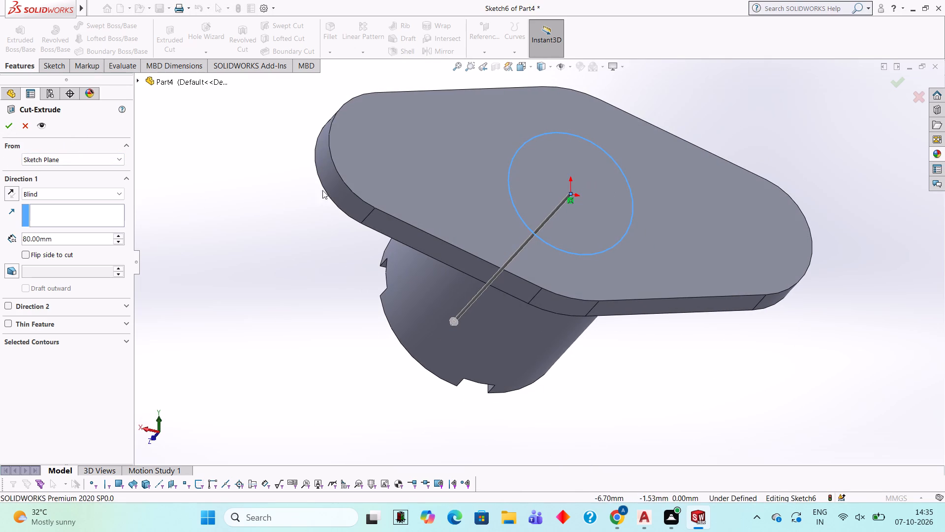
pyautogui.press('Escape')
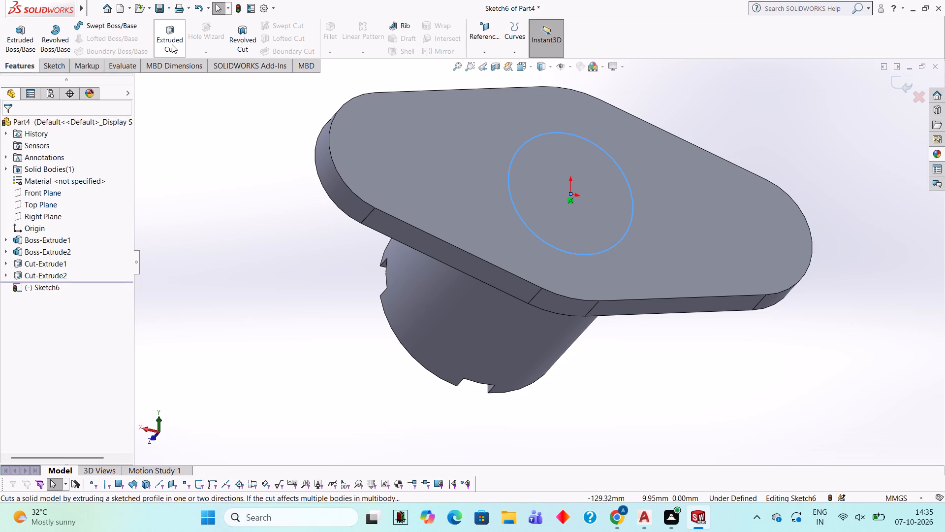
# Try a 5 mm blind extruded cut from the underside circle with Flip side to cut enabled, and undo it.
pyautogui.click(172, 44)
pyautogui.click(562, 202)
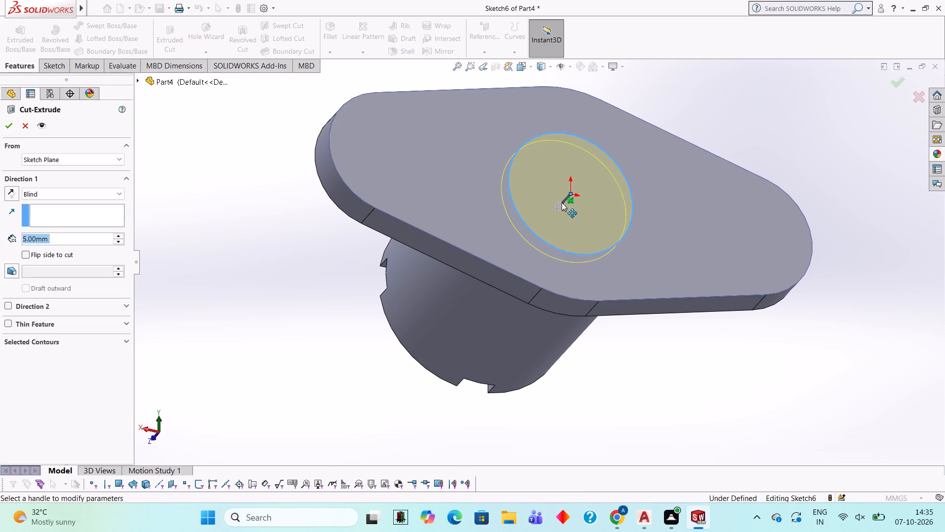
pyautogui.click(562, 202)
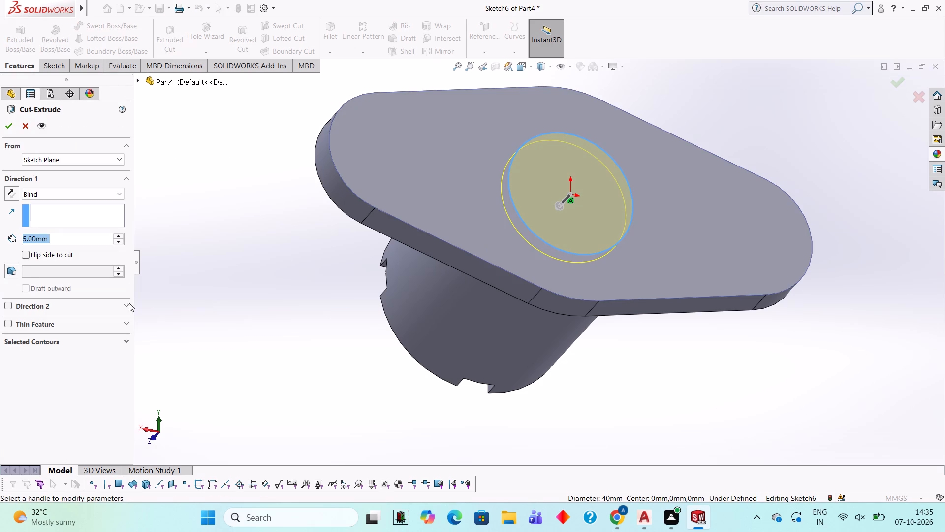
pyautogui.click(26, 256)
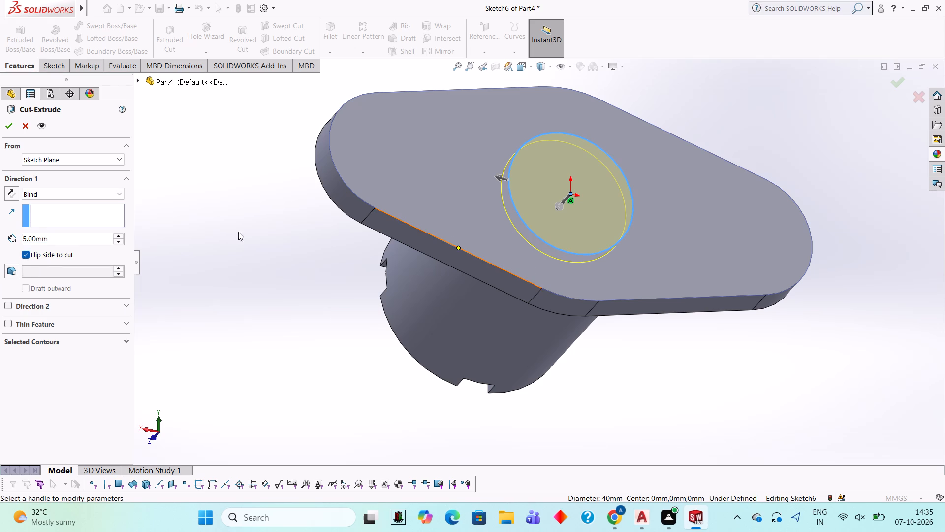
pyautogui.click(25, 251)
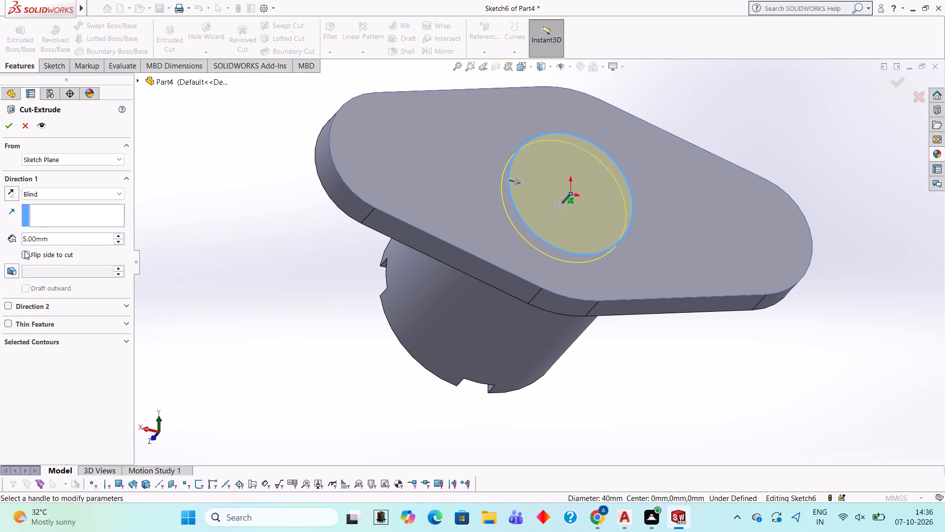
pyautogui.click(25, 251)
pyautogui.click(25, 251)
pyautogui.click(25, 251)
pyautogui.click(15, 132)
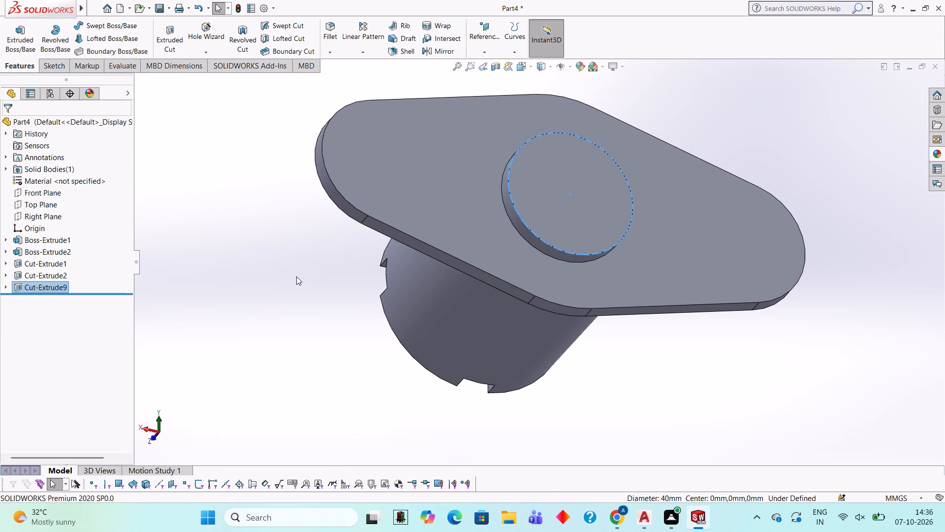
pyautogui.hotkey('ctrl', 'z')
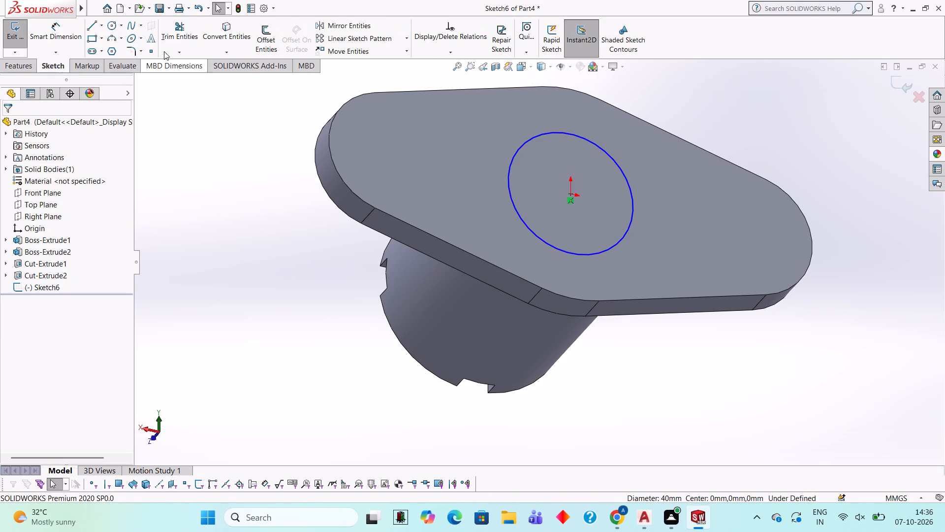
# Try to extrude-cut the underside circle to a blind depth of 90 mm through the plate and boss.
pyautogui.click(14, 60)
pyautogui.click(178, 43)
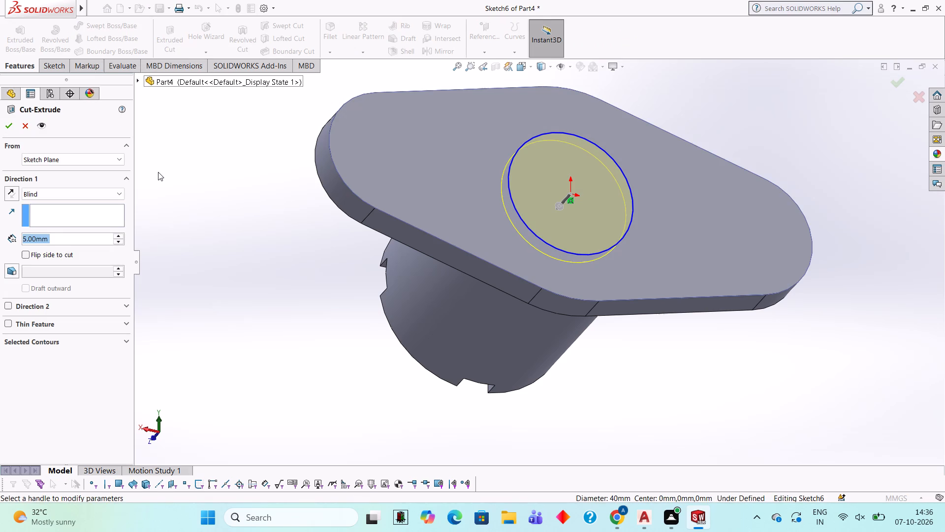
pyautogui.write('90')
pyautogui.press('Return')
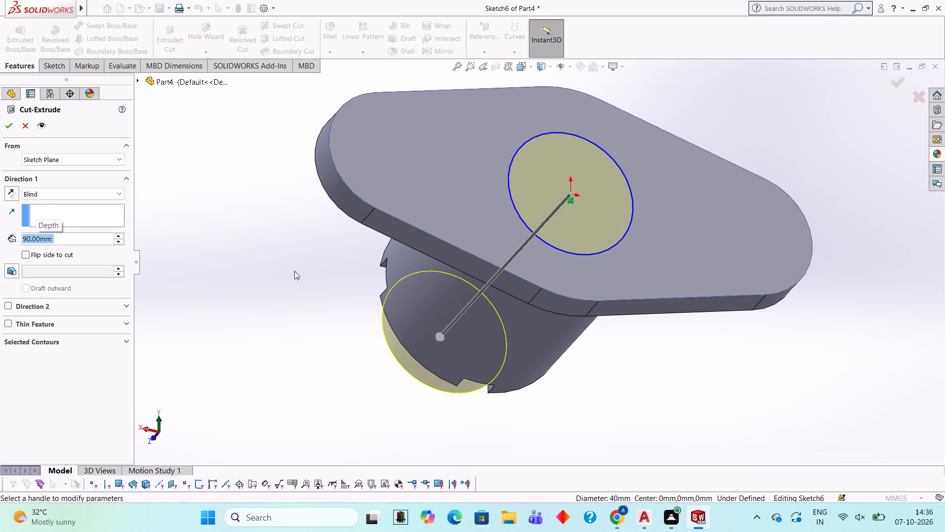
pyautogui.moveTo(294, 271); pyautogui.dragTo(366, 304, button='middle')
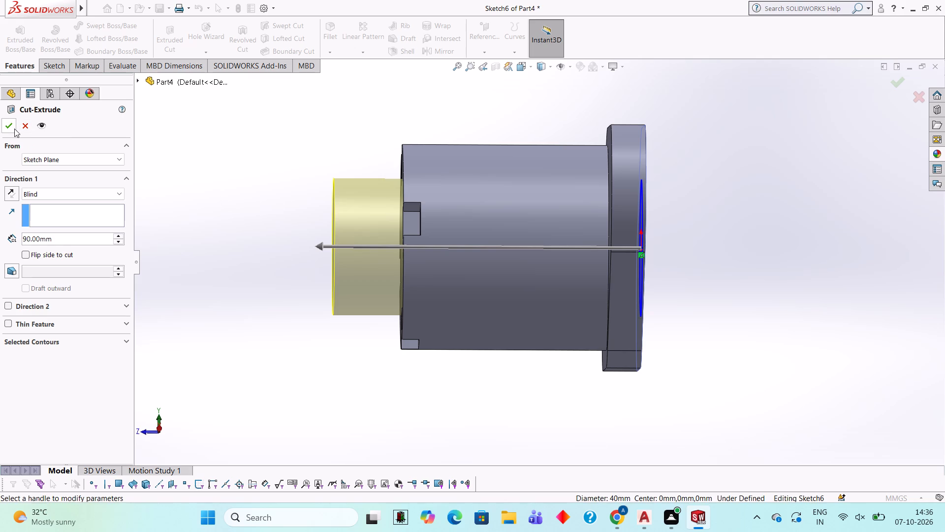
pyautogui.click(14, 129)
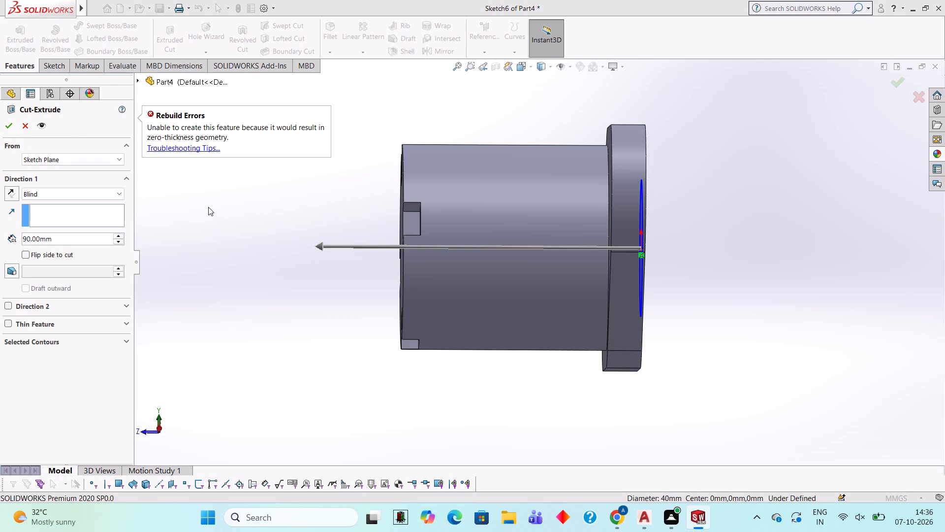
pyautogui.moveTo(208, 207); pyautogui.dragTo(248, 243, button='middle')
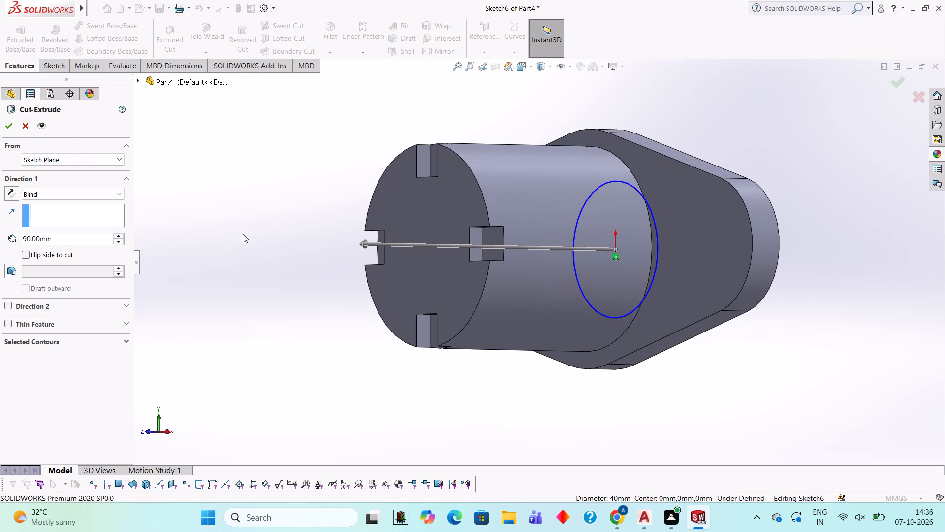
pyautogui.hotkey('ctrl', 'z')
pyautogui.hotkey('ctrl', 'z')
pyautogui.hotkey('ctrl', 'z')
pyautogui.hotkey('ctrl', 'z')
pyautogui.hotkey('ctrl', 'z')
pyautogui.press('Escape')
# Undo the 20 mm radius circle and its sketch on the plate's underside.
pyautogui.hotkey('ctrl', 'z')
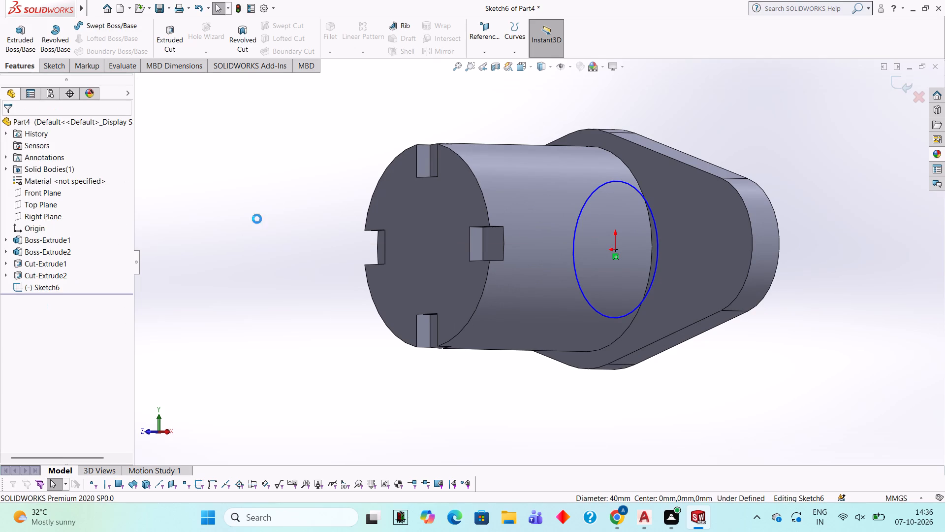
pyautogui.hotkey('ctrl', 'z')
pyautogui.hotkey('ctrl', 'z')
pyautogui.hotkey('ctrl', 'z')
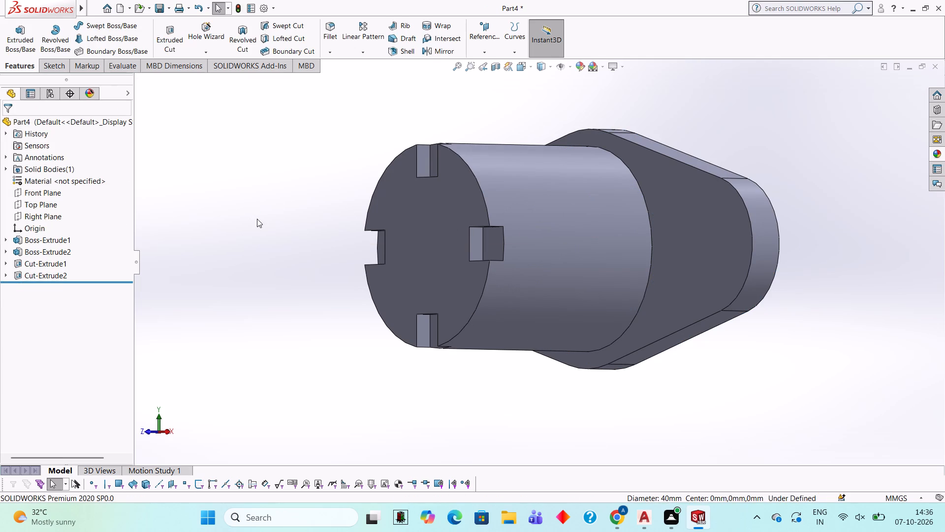
# Undo the cut of the two notches along the boss's horizontal axis, together with their square profiles, guide lines and sketch.
pyautogui.hotkey('ctrl', 'z')
pyautogui.hotkey('ctrl', 'z')
pyautogui.hotkey('ctrl', 'z')
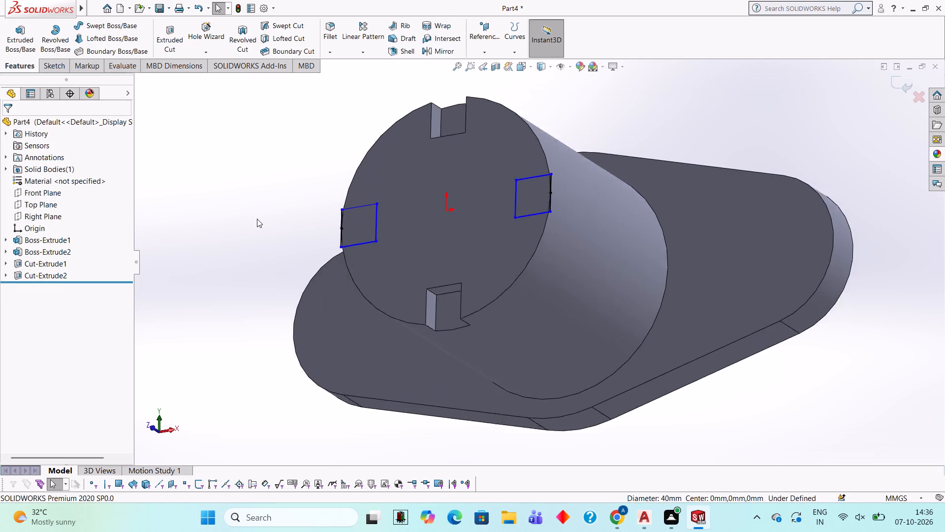
pyautogui.hotkey('ctrl', 'z')
pyautogui.hotkey('ctrl', 'z')
pyautogui.hotkey('ctrl', 'z')
pyautogui.hotkey('ctrl', 'z')
pyautogui.hotkey('ctrl', 'z')
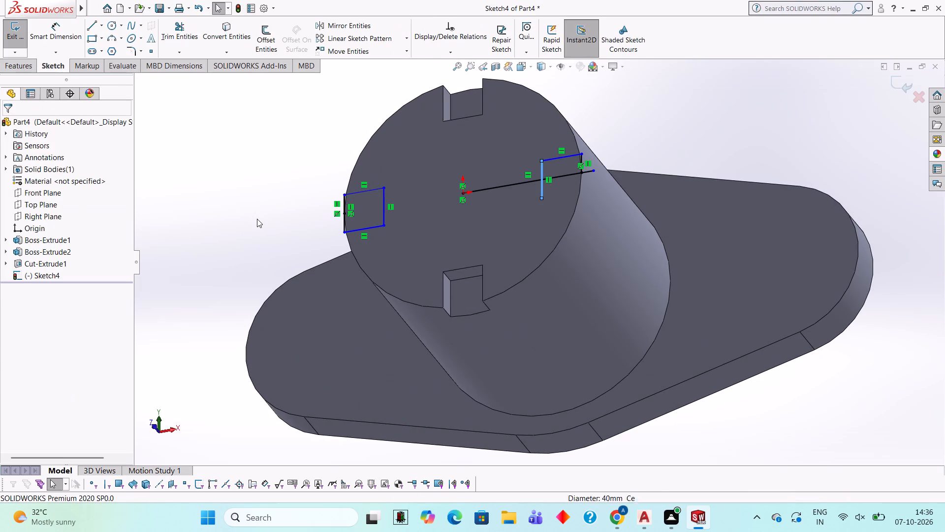
pyautogui.hotkey('ctrl', 'z')
pyautogui.hotkey('ctrl', 'z')
pyautogui.hotkey('ctrl', 'z')
pyautogui.hotkey('ctrl', 'z')
pyautogui.hotkey('ctrl', 'z')
pyautogui.hotkey('ctrl', 'z')
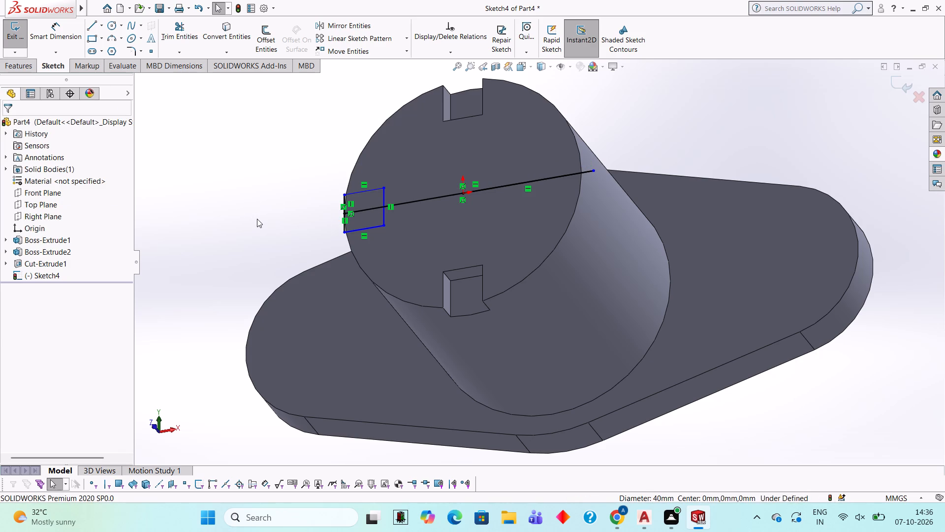
pyautogui.hotkey('ctrl', 'z')
pyautogui.hotkey('ctrl', 'z')
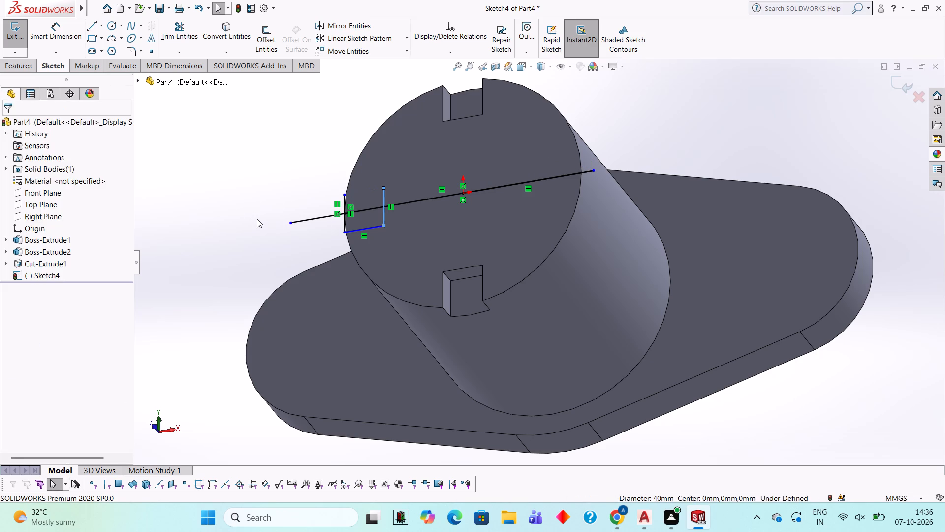
pyautogui.hotkey('ctrl', 'z')
pyautogui.hotkey('ctrl', 'z')
pyautogui.hotkey('ctrl', 'z')
pyautogui.hotkey('ctrl', 'z')
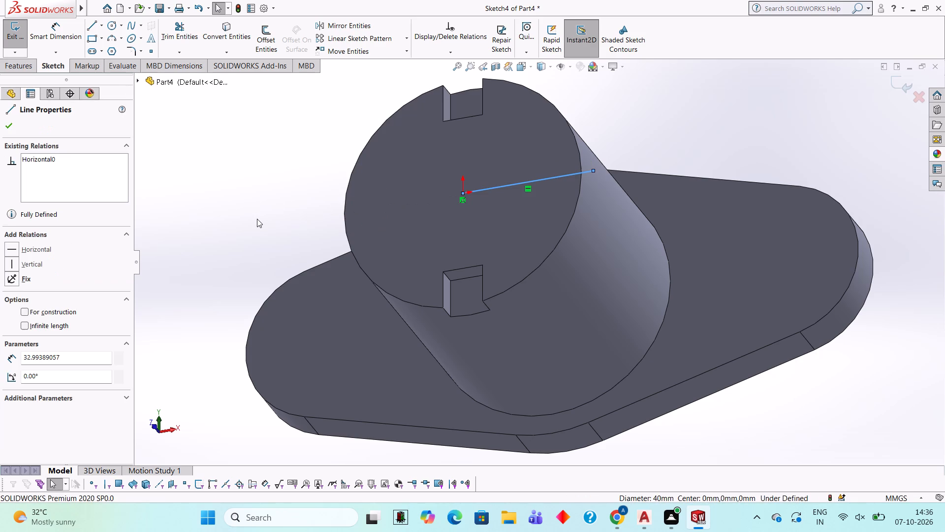
pyautogui.hotkey('ctrl', 'z')
pyautogui.hotkey('ctrl', 'z')
pyautogui.hotkey('ctrl', 'z')
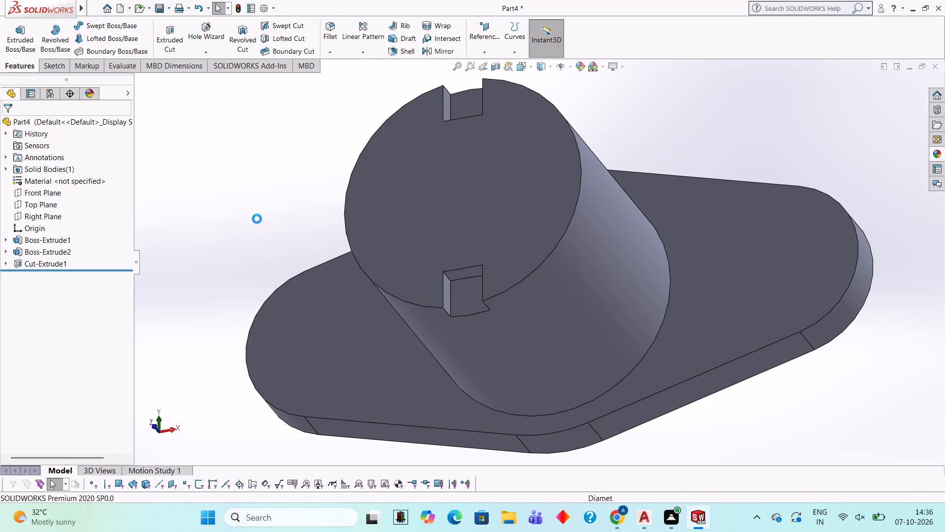
# Undo the cut of the two notches along the boss's vertical axis, together with their 10 mm square profiles and guide lines.
pyautogui.hotkey('ctrl', 'z')
pyautogui.hotkey('ctrl', 'z')
pyautogui.hotkey('ctrl', 'z')
pyautogui.hotkey('ctrl', 'z')
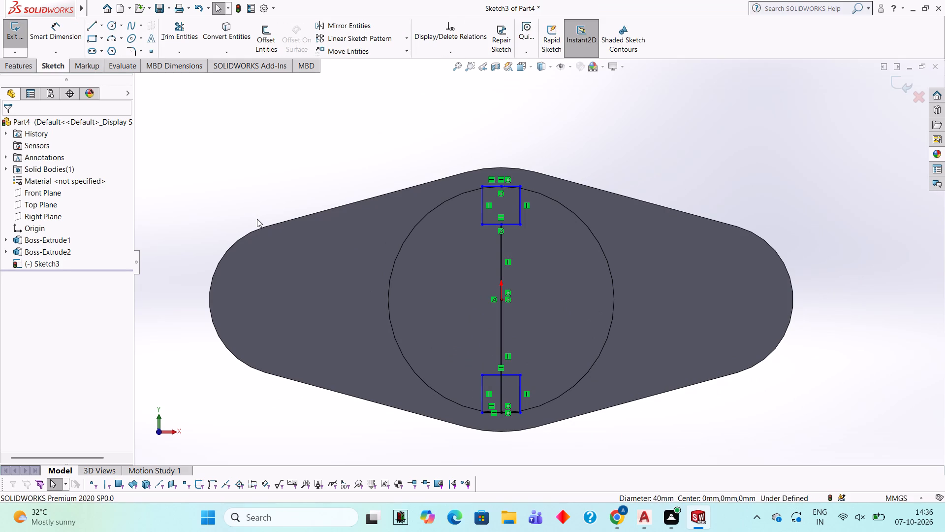
pyautogui.hotkey('ctrl', 'z')
pyautogui.hotkey('ctrl', 'z')
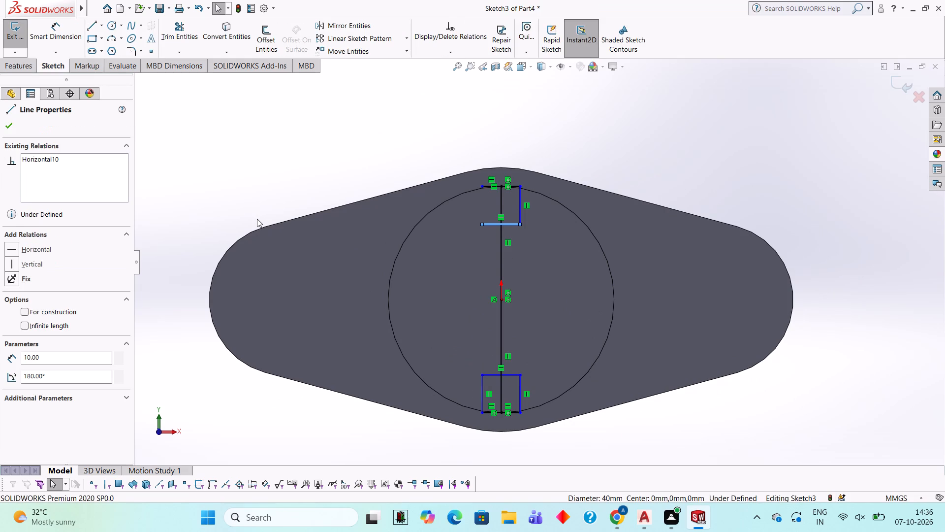
pyautogui.hotkey('ctrl', 'z')
pyautogui.hotkey('ctrl', 'z')
pyautogui.hotkey('ctrl', 'z')
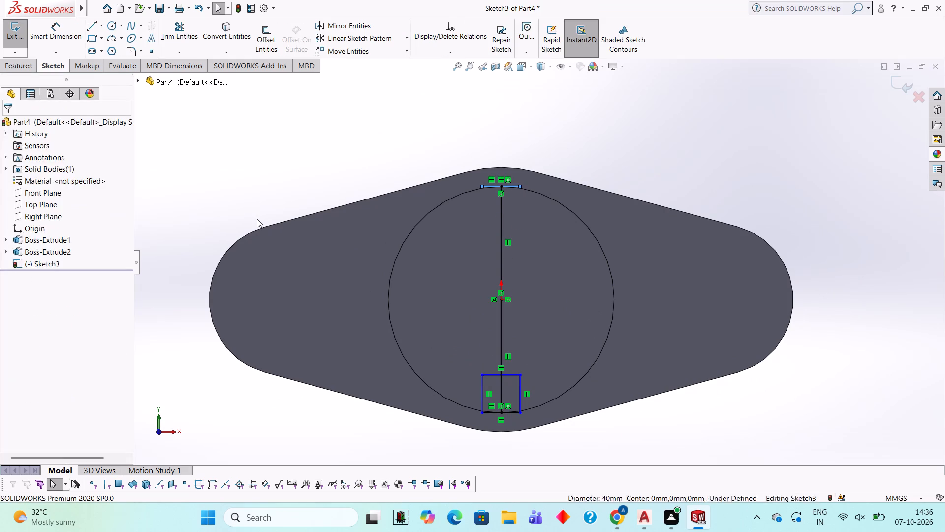
pyautogui.hotkey('ctrl', 'z')
pyautogui.hotkey('ctrl', 'z')
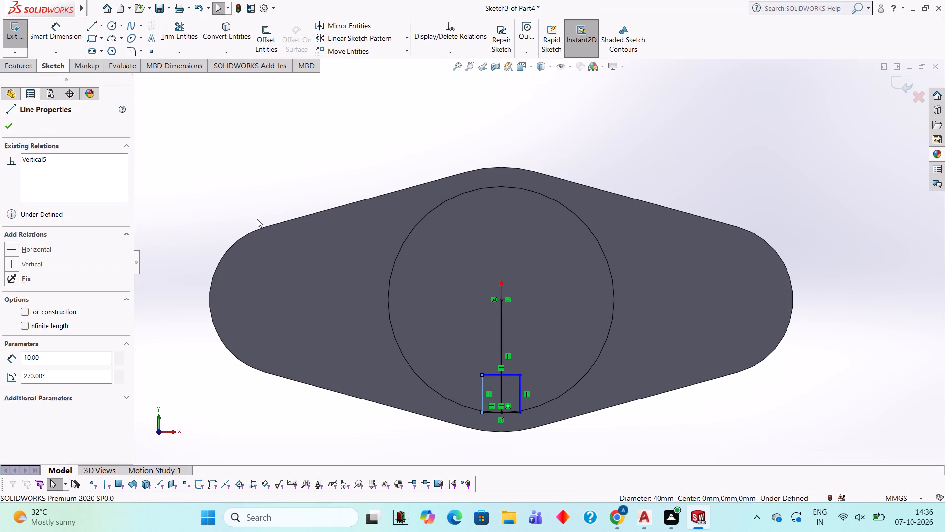
pyautogui.hotkey('ctrl', 'z')
pyautogui.hotkey('ctrl', 'z')
pyautogui.hotkey('ctrl', 'z')
pyautogui.hotkey('ctrl', 'z')
pyautogui.hotkey('ctrl', 'z')
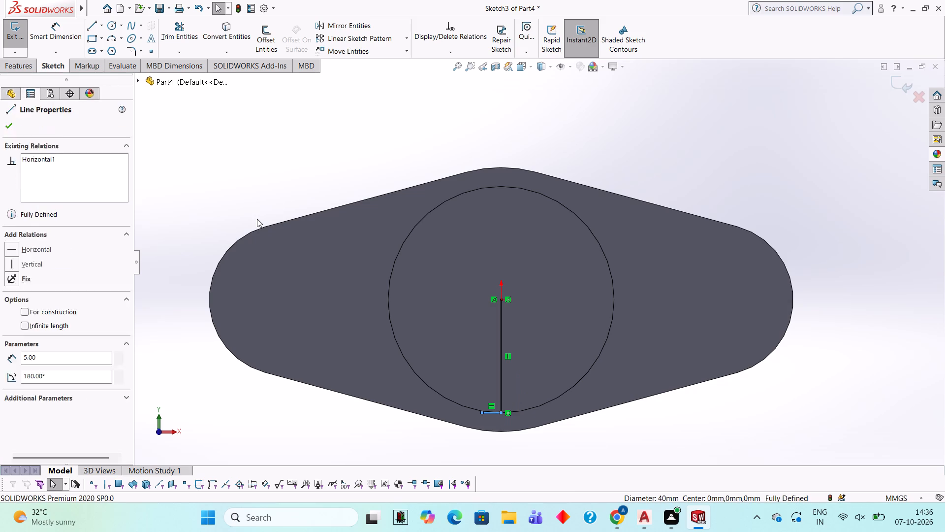
pyautogui.hotkey('ctrl', 'z')
# Exit the empty sketch on the boss's end face.
pyautogui.press('Escape')
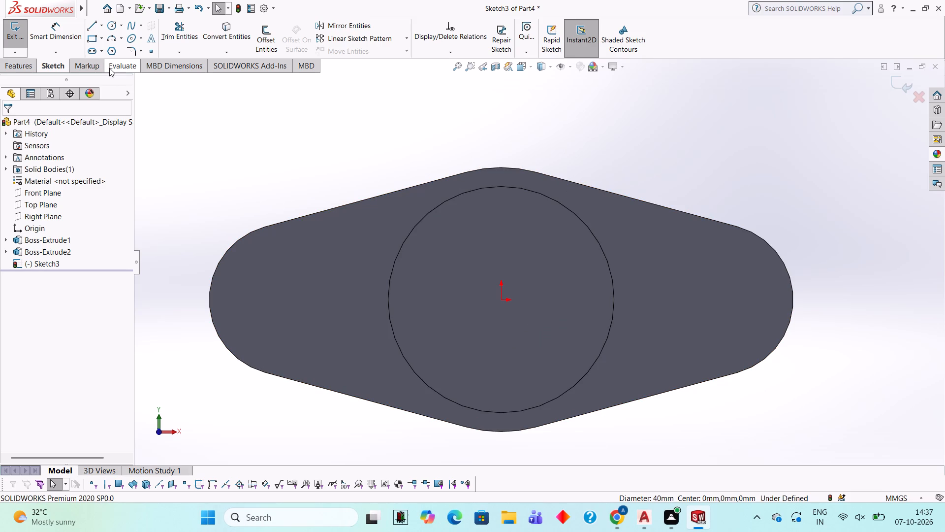
pyautogui.click(22, 65)
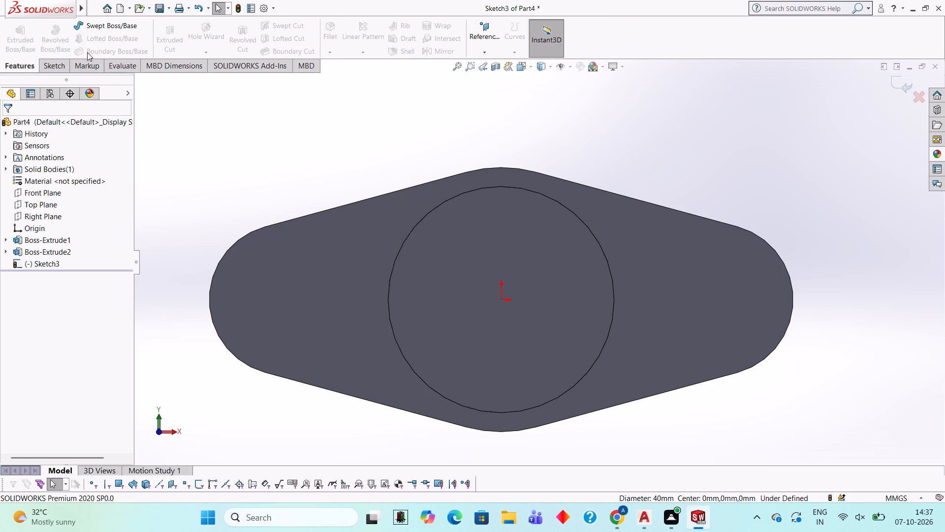
pyautogui.click(30, 64)
pyautogui.click(30, 64)
pyautogui.click(51, 64)
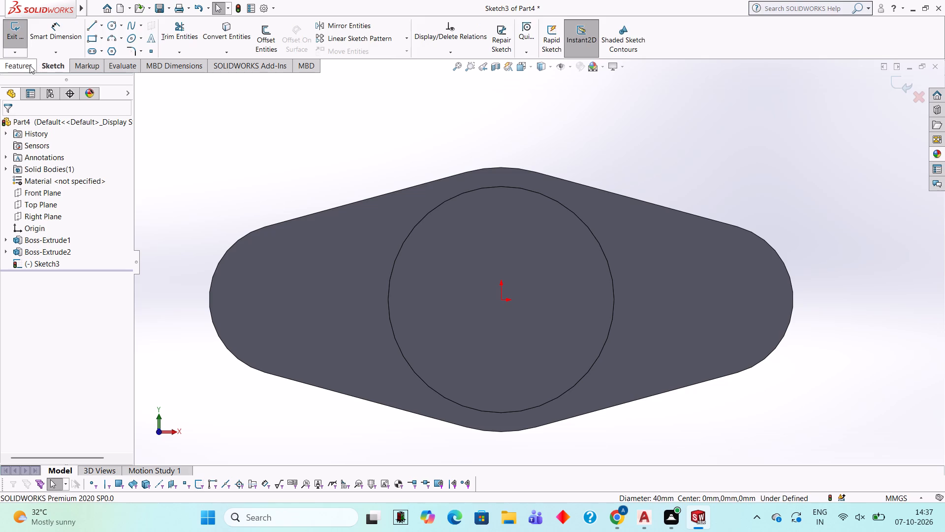
pyautogui.click(30, 65)
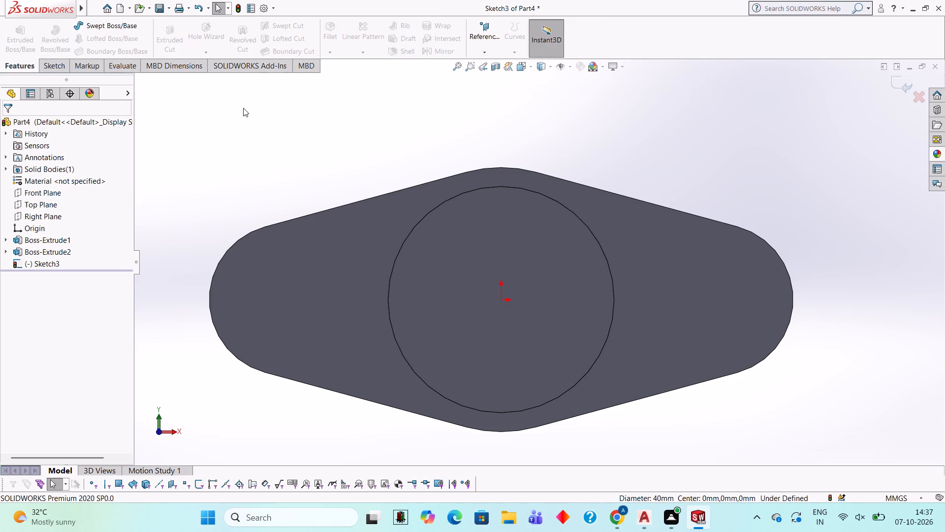
pyautogui.press('Escape')
pyautogui.click(909, 85)
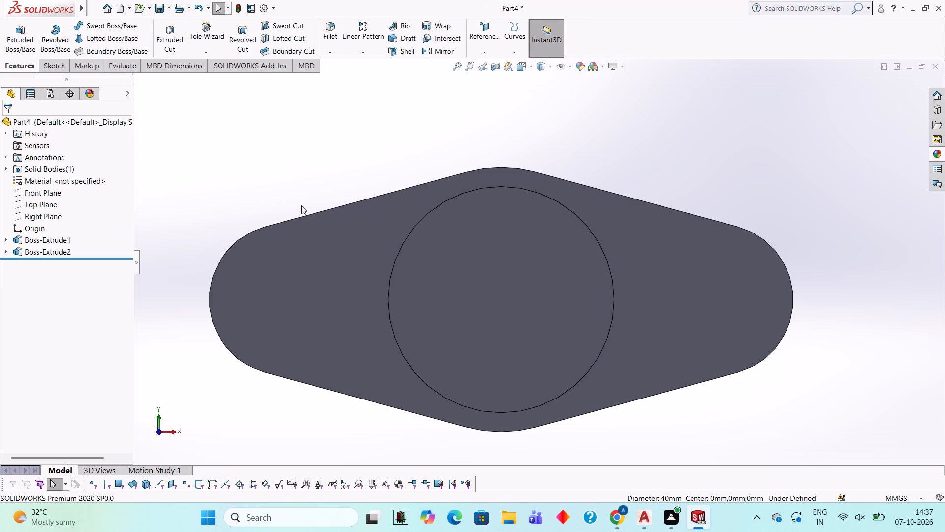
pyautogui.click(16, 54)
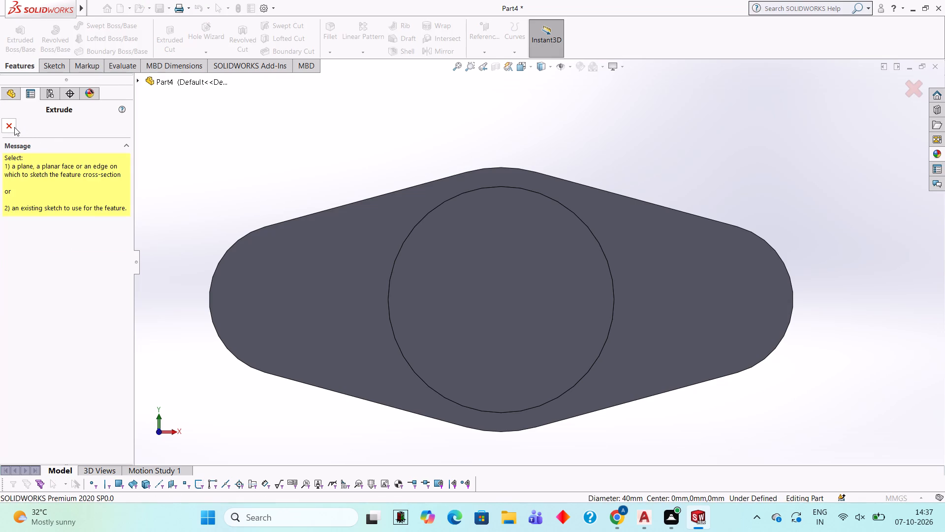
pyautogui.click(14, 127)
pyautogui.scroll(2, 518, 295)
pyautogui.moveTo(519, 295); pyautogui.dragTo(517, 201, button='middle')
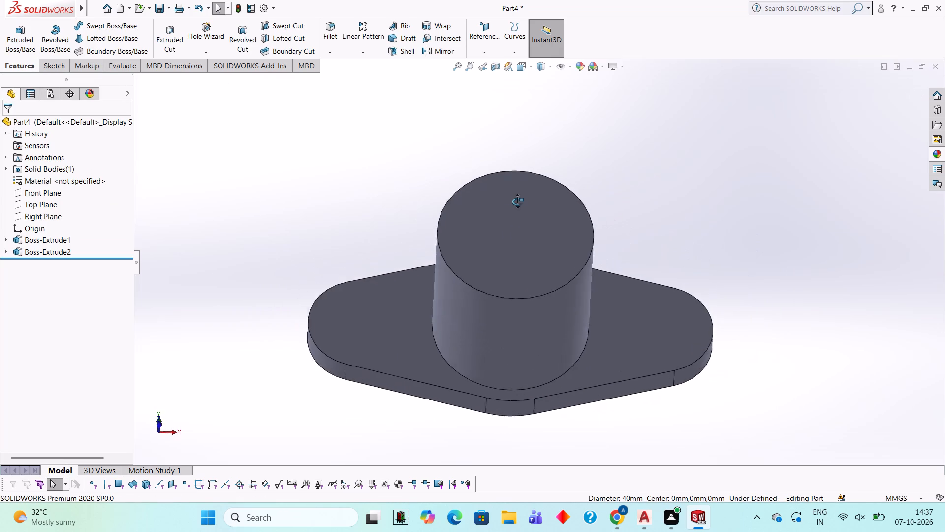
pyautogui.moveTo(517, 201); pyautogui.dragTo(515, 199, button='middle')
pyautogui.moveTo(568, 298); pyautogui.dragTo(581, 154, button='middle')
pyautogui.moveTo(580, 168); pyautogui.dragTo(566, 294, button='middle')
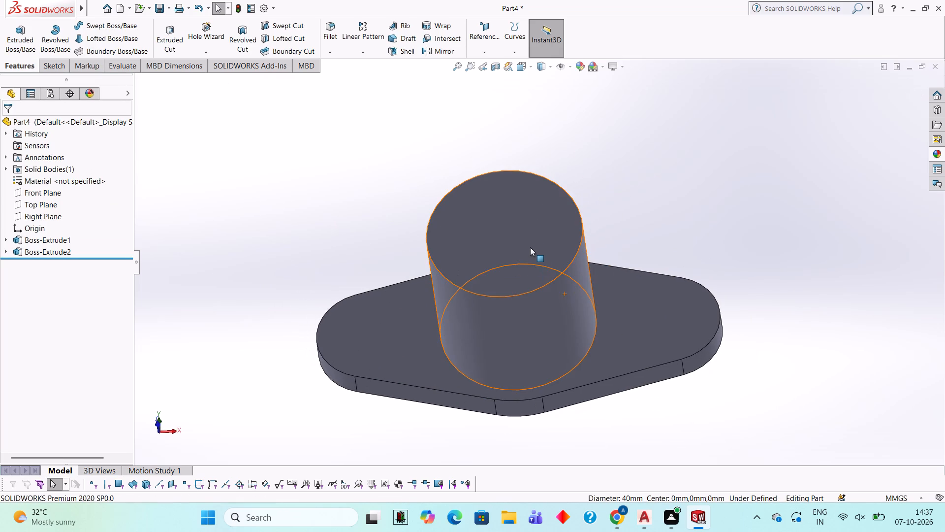
# Sketch a circle of radius 20 mm centred on the origin on the boss's end face.
pyautogui.click(530, 237)
pyautogui.click(572, 206)
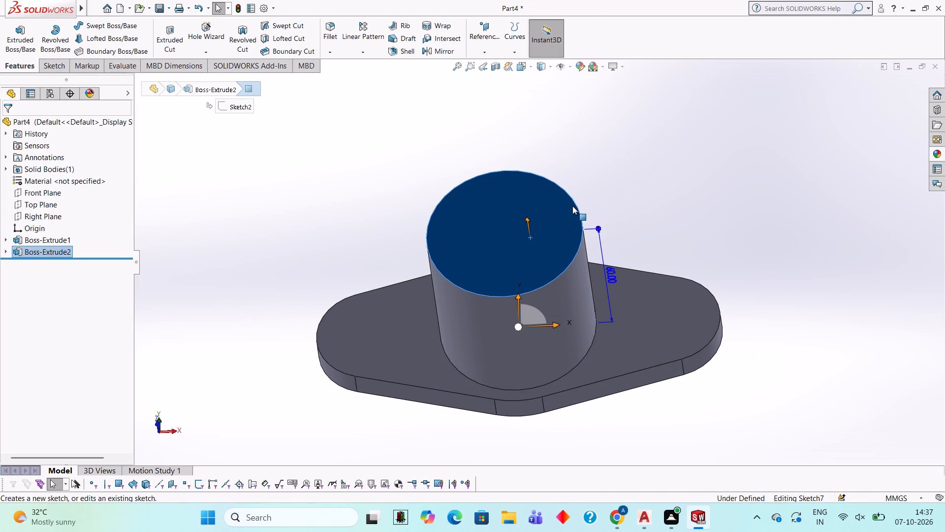
pyautogui.hotkey('ctrl', '8')
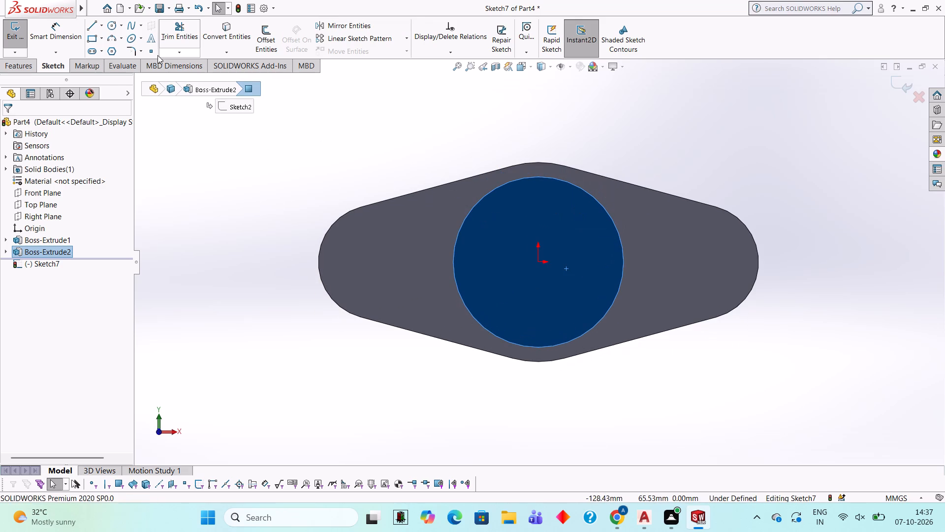
pyautogui.click(112, 30)
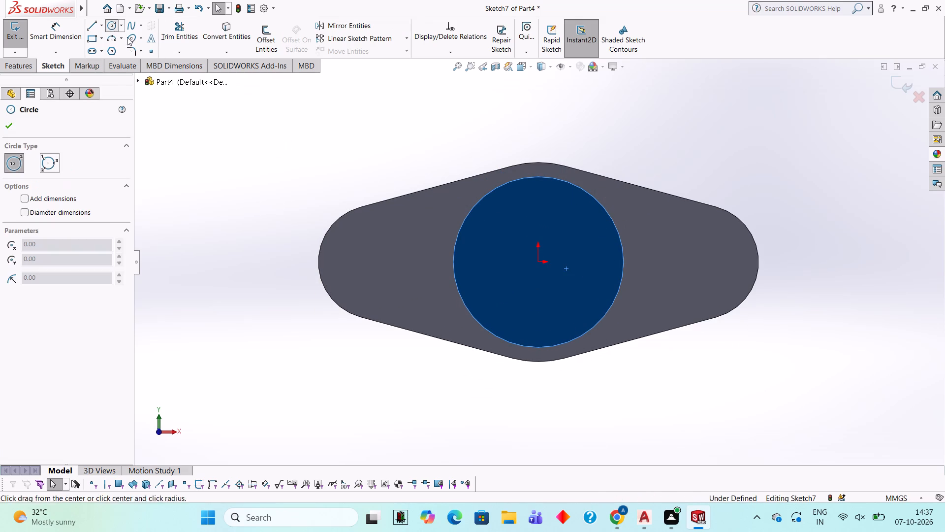
pyautogui.click(537, 262)
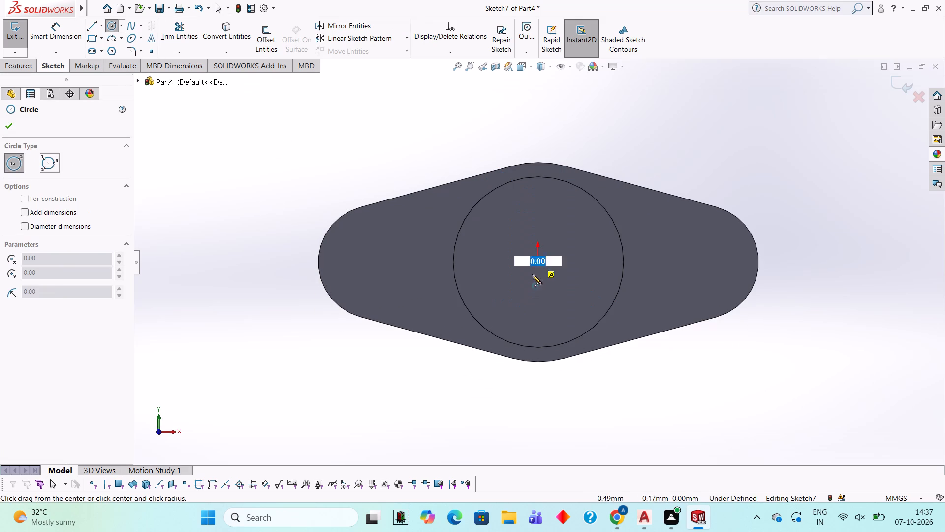
pyautogui.write('20')
pyautogui.press('Return')
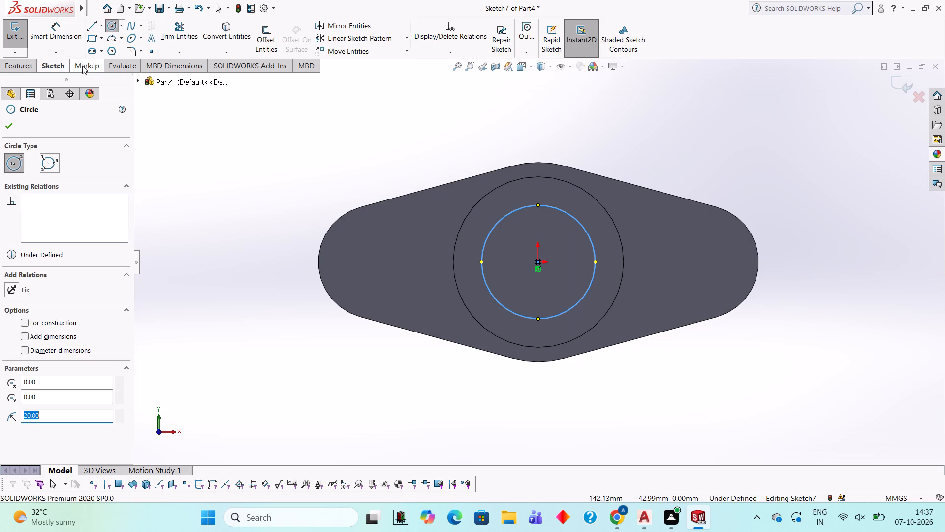
# Cut-extrude the circle blind to a depth of 70 mm through the boss and plate.
pyautogui.click(22, 64)
pyautogui.click(168, 34)
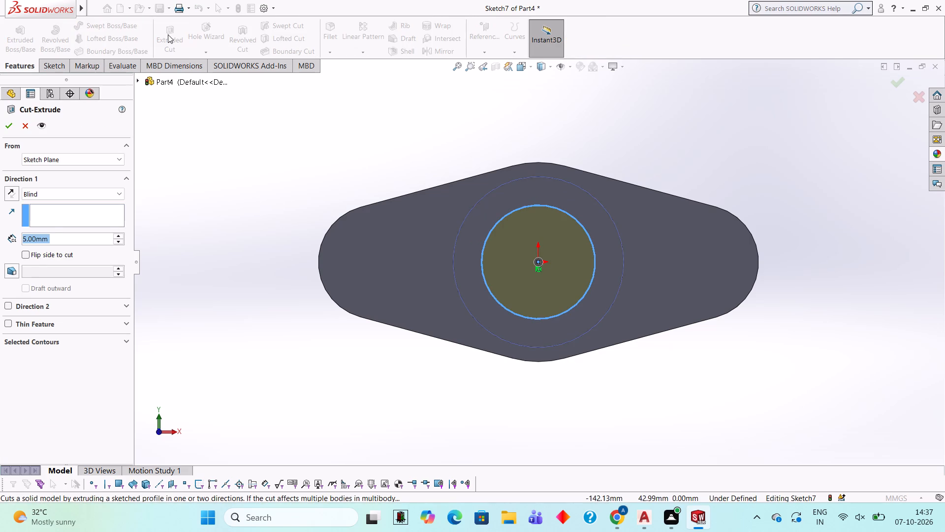
pyautogui.press('8')
pyautogui.press('BackSpace')
pyautogui.write('70')
pyautogui.press('Return')
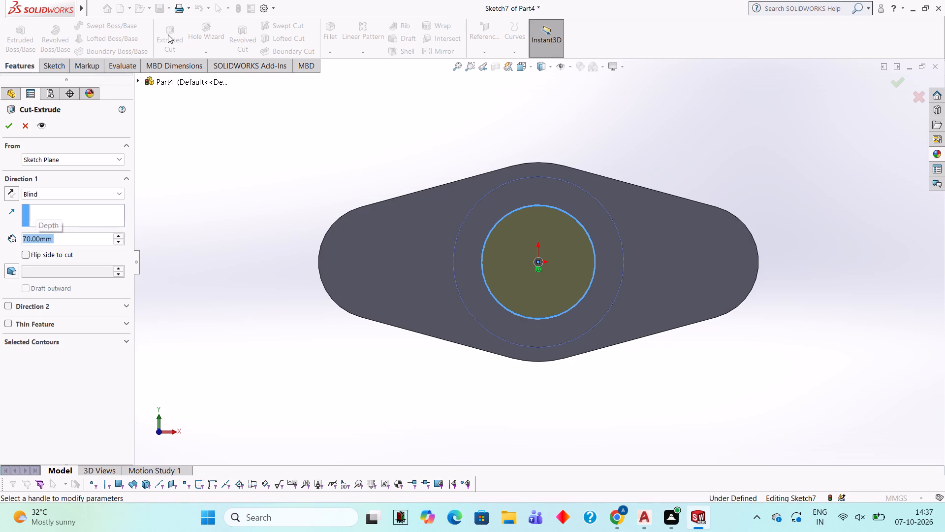
pyautogui.scroll(-1, 663, 307)
pyautogui.moveTo(663, 308); pyautogui.dragTo(638, 174, button='middle')
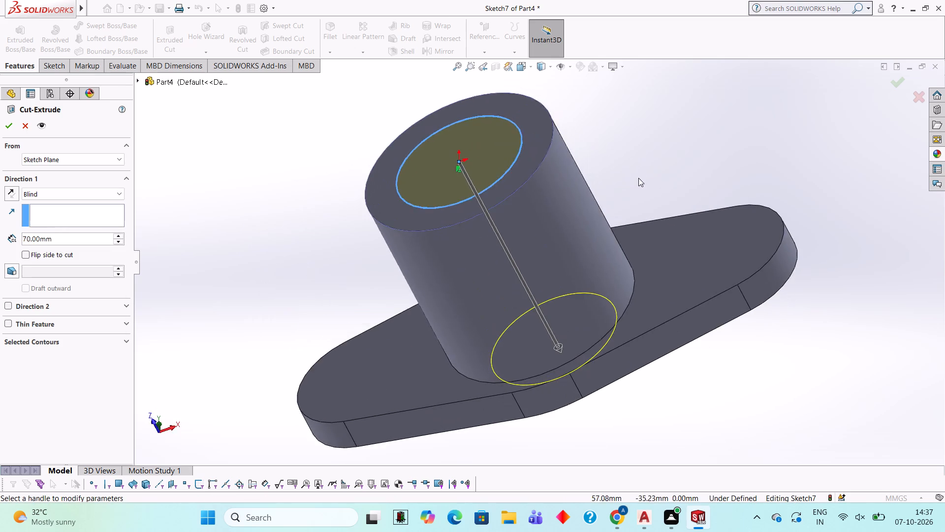
pyautogui.scroll(3, 642, 212)
pyautogui.moveTo(634, 203); pyautogui.dragTo(537, 207, button='middle')
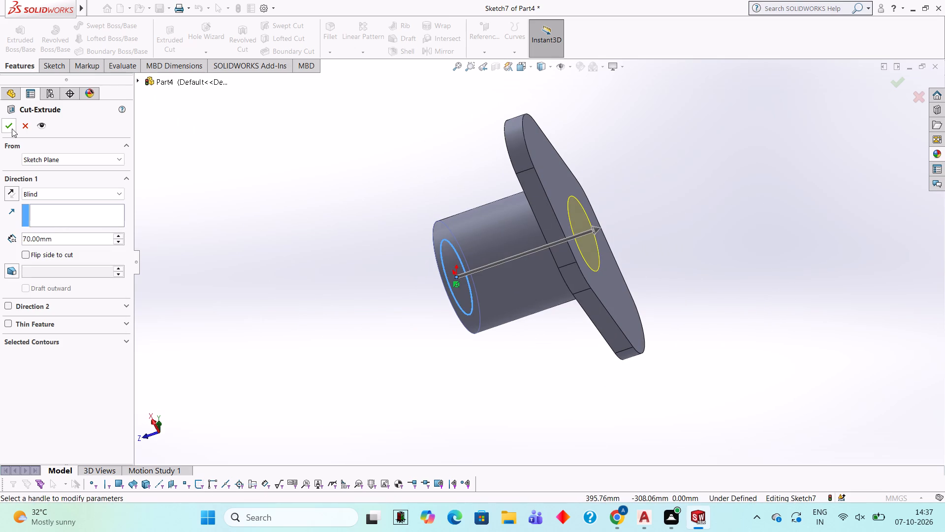
pyautogui.click(11, 129)
# Start a sketch on the boss's ring-shaped end face and draw a 30 mm vertical line from the origin up to its outer edge.
pyautogui.click(226, 234)
pyautogui.moveTo(226, 234); pyautogui.dragTo(327, 291, button='middle')
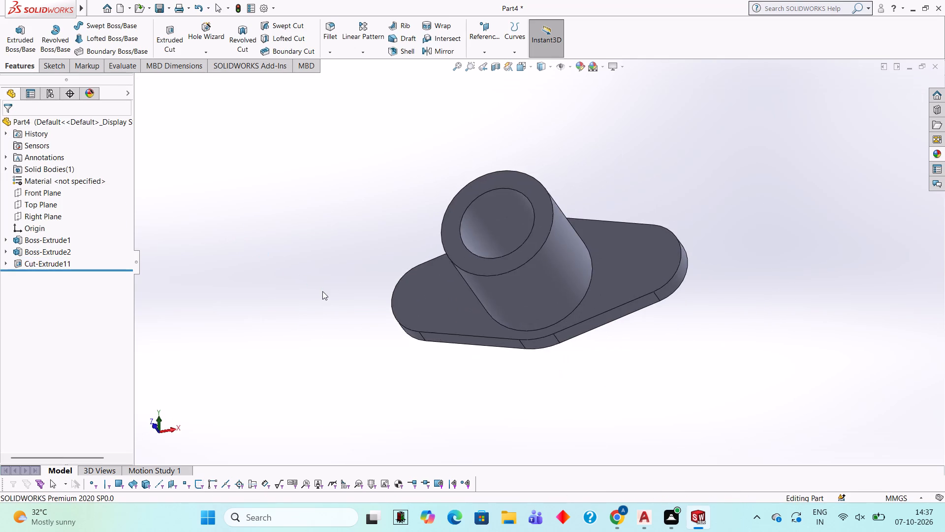
pyautogui.scroll(1, 335, 259)
pyautogui.moveTo(354, 229); pyautogui.dragTo(385, 270, button='middle')
pyautogui.click(576, 255)
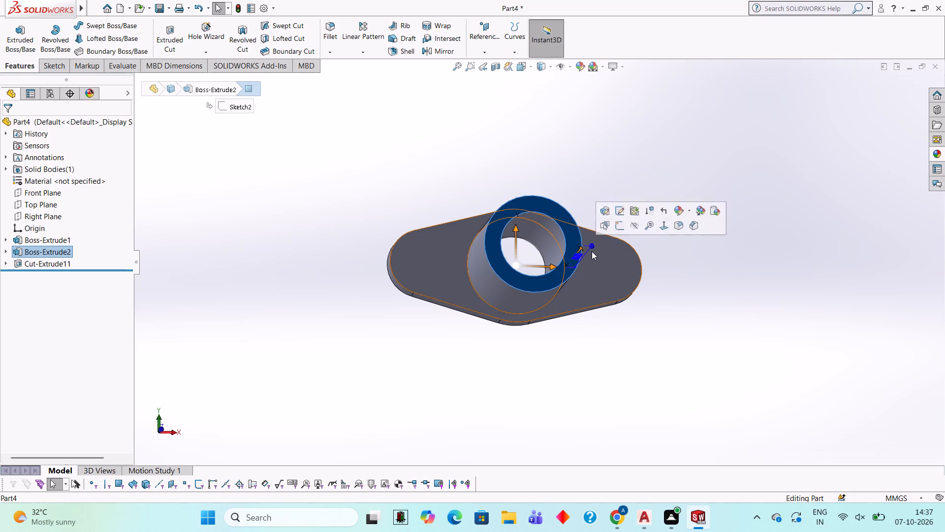
pyautogui.click(619, 224)
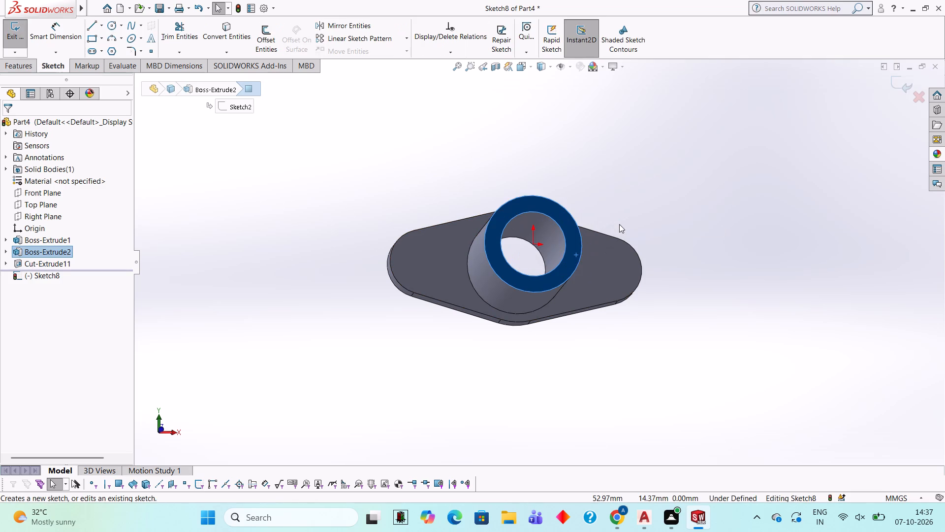
pyautogui.hotkey('ctrl', '8')
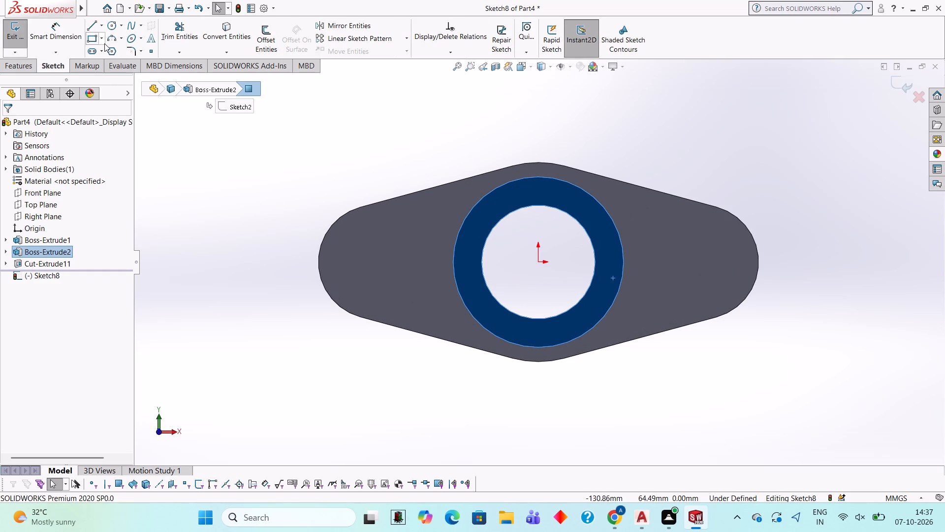
pyautogui.click(89, 30)
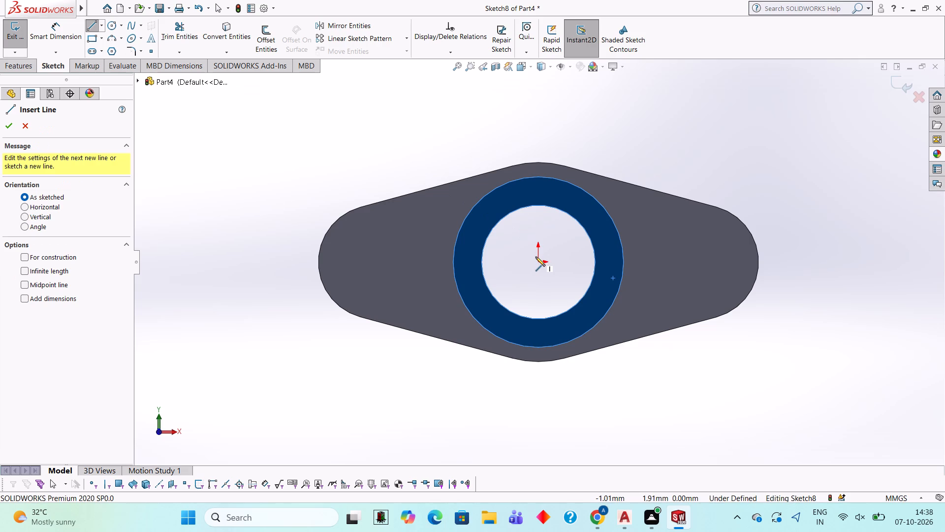
pyautogui.click(539, 262)
pyautogui.click(539, 175)
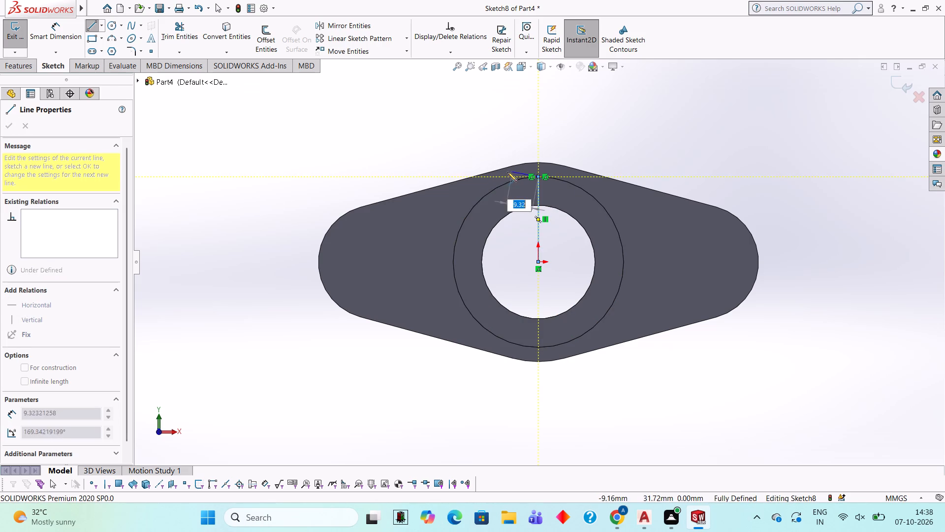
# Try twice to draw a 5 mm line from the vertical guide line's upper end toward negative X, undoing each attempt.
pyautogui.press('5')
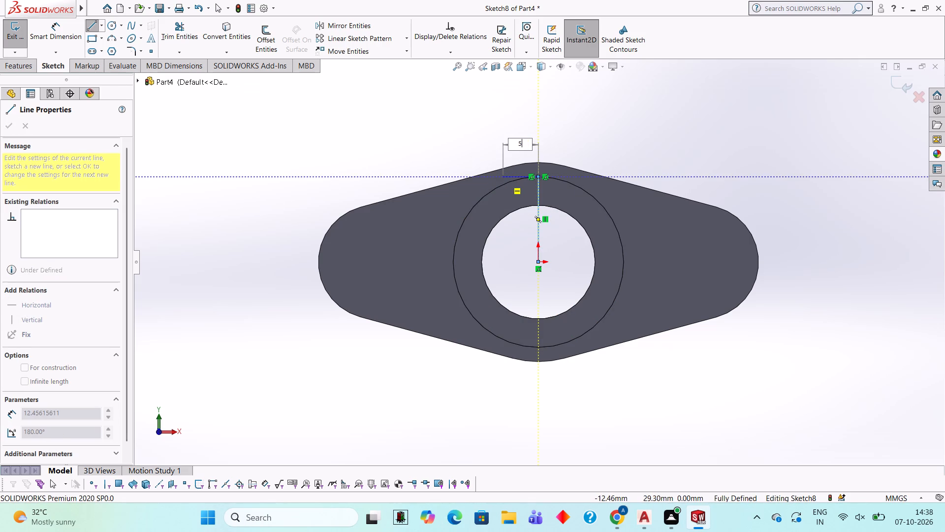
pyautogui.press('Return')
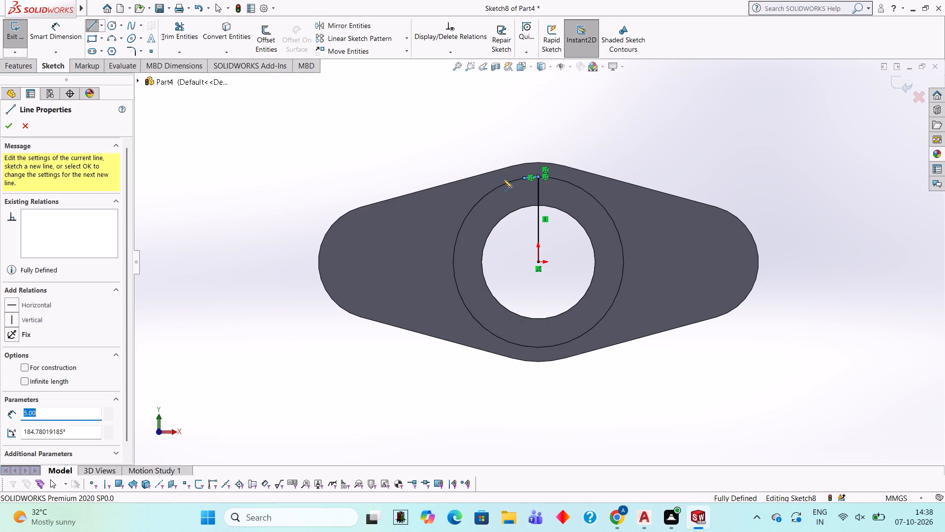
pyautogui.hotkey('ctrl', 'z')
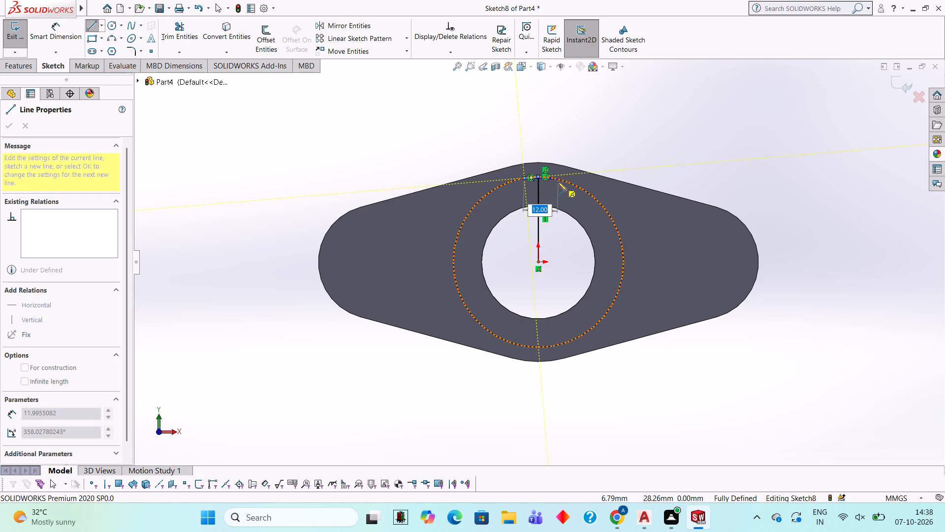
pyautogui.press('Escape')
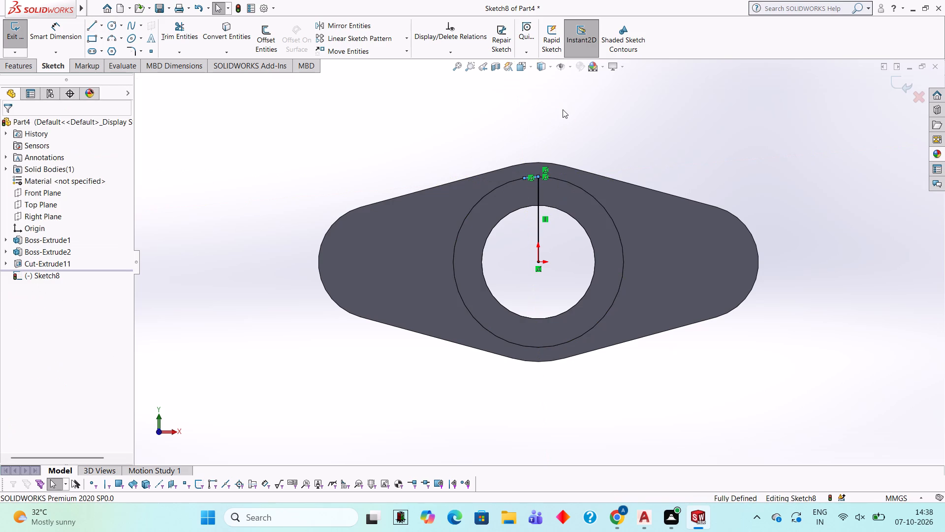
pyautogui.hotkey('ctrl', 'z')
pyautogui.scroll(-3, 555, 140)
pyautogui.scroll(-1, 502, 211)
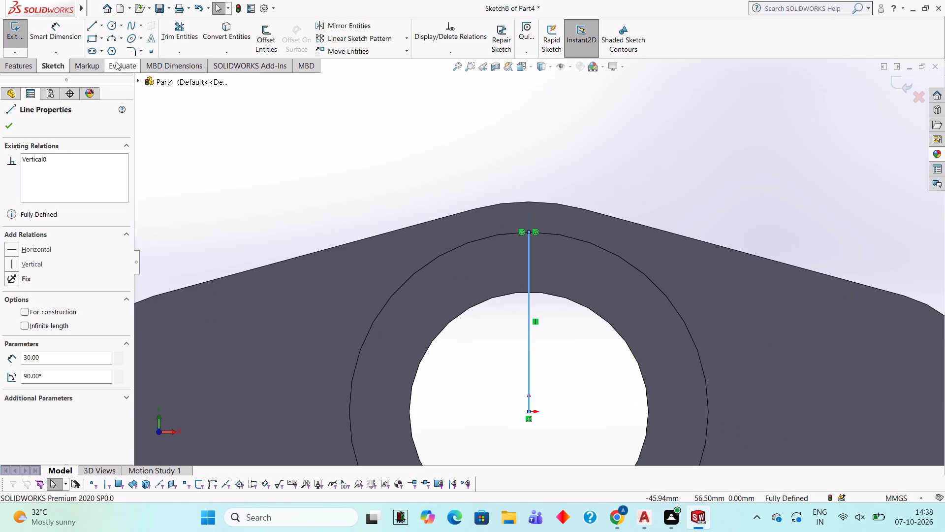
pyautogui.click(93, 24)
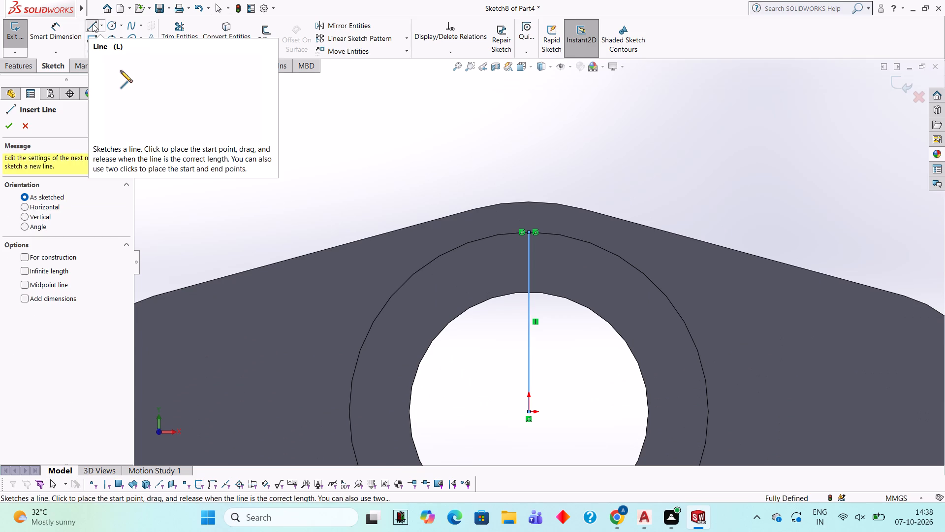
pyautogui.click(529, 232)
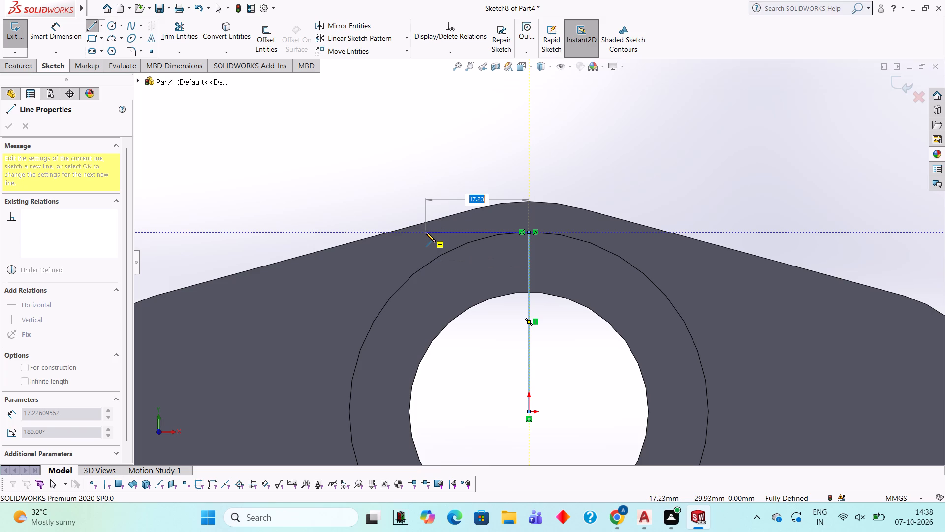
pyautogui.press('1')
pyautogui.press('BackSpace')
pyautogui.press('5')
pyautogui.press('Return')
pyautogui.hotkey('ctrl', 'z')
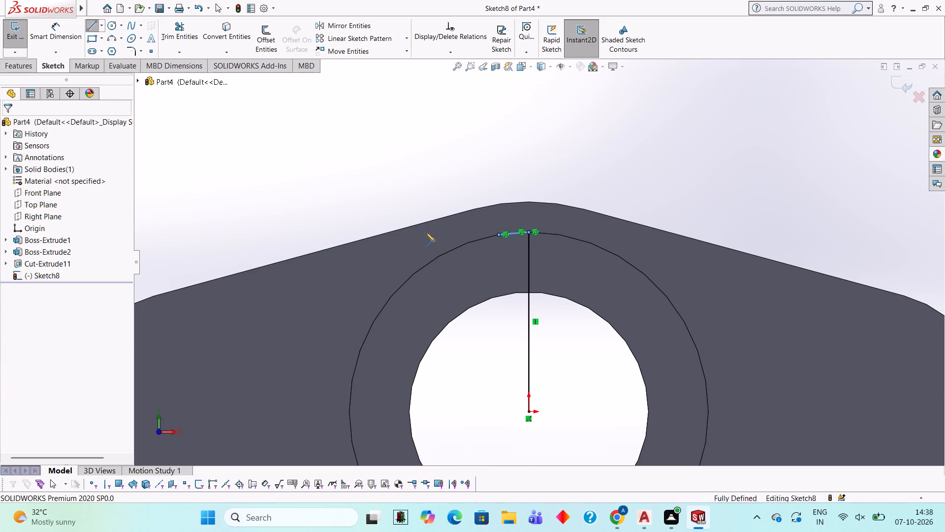
# Draw a 5 mm horizontal line from the guide line's upper end and build a centred rectangle 10 mm wide and about 12.6 mm tall.
pyautogui.scroll(-4, 599, 278)
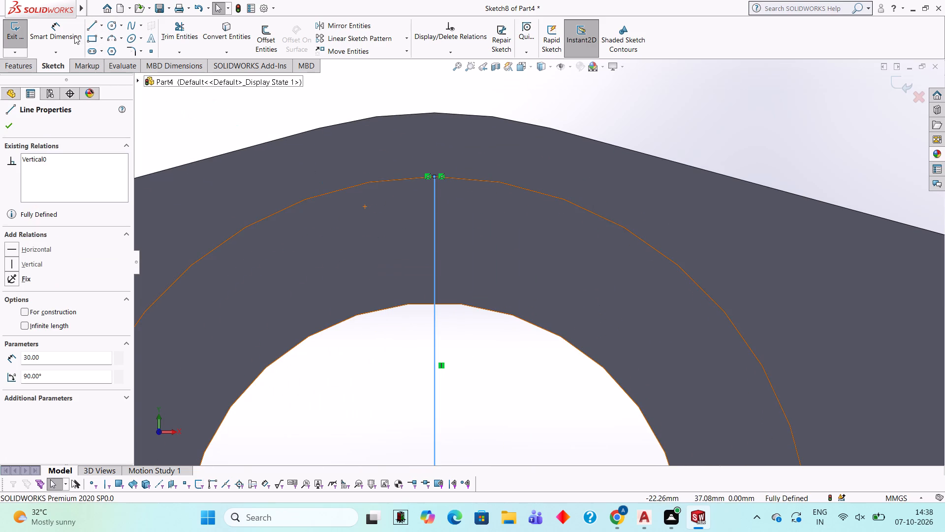
pyautogui.click(94, 24)
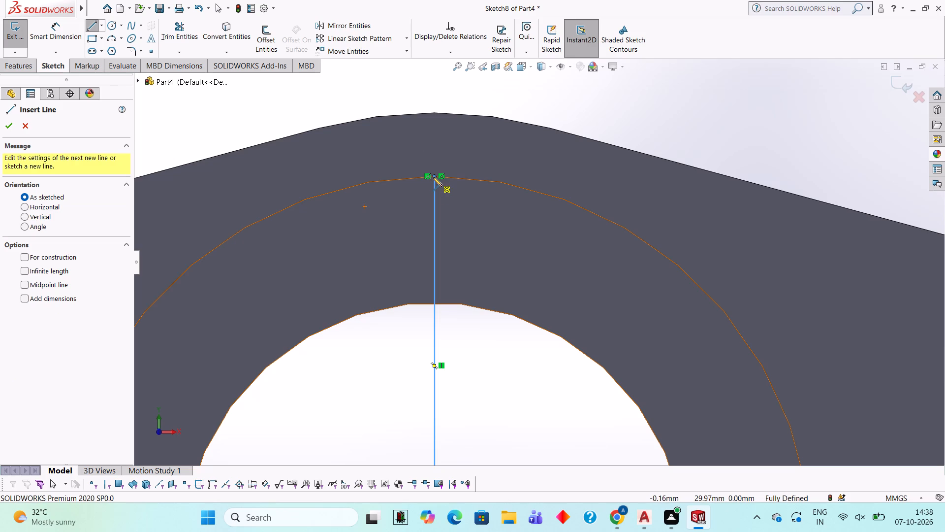
pyautogui.click(434, 177)
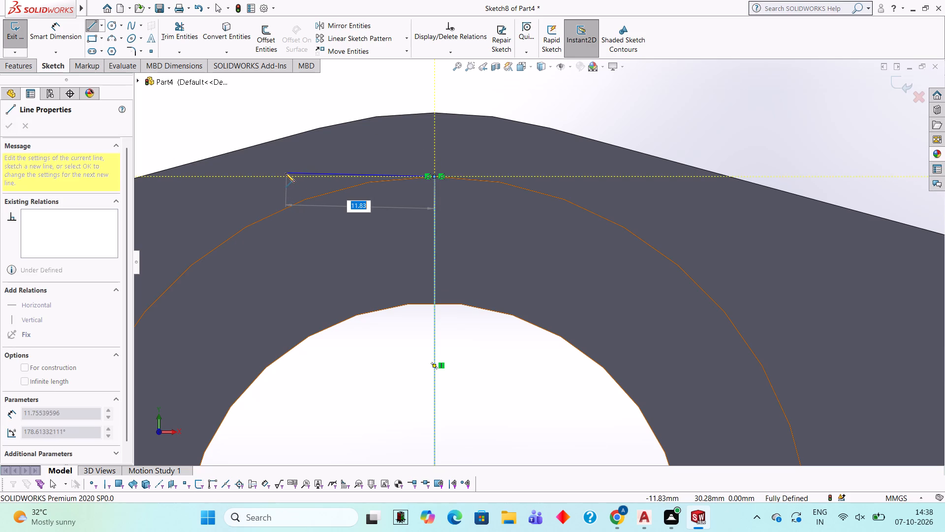
pyautogui.press('5')
pyautogui.press('Return')
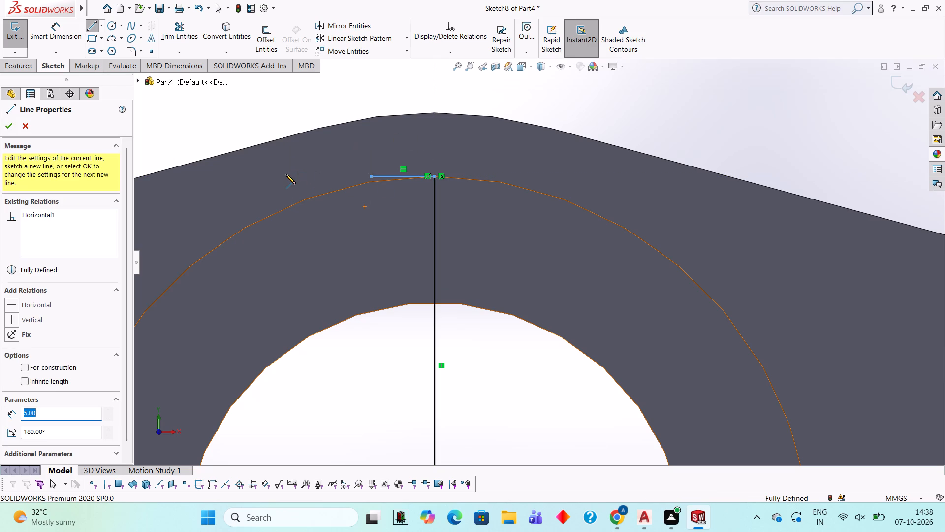
pyautogui.write('10')
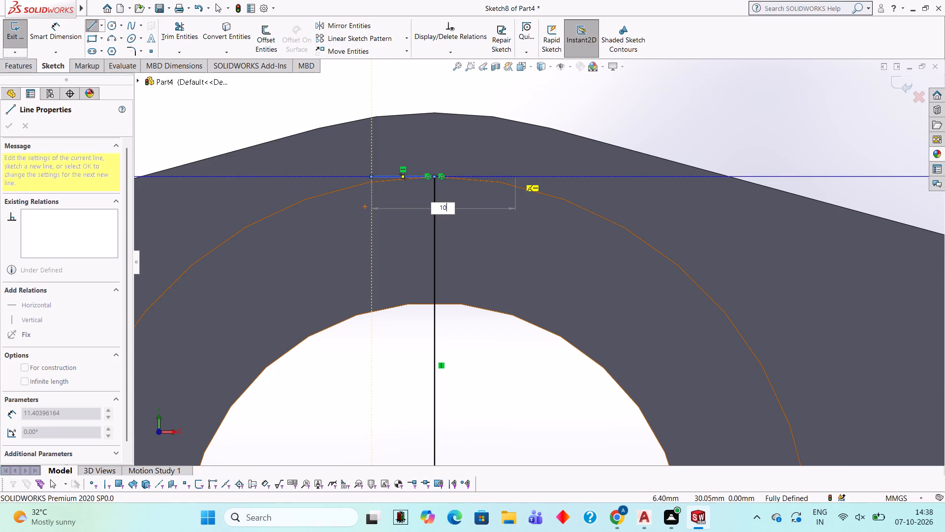
pyautogui.press('Return')
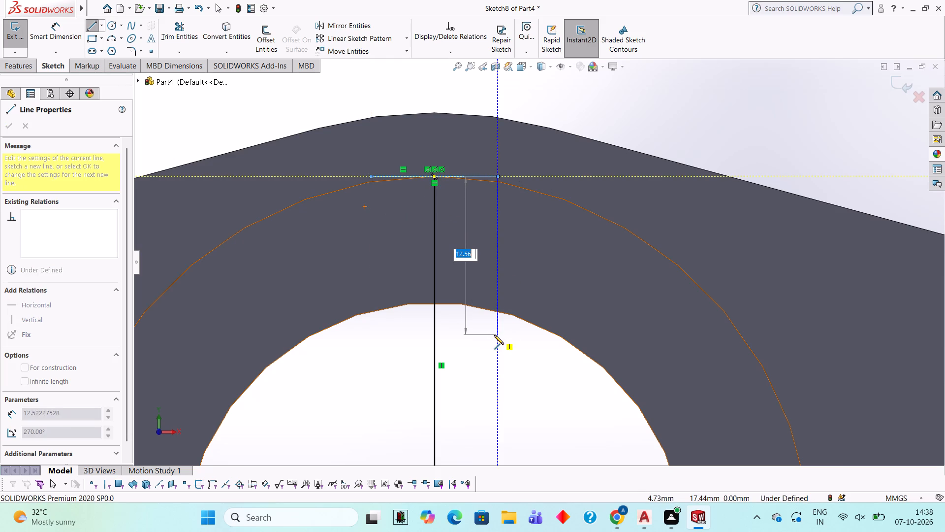
pyautogui.click(498, 336)
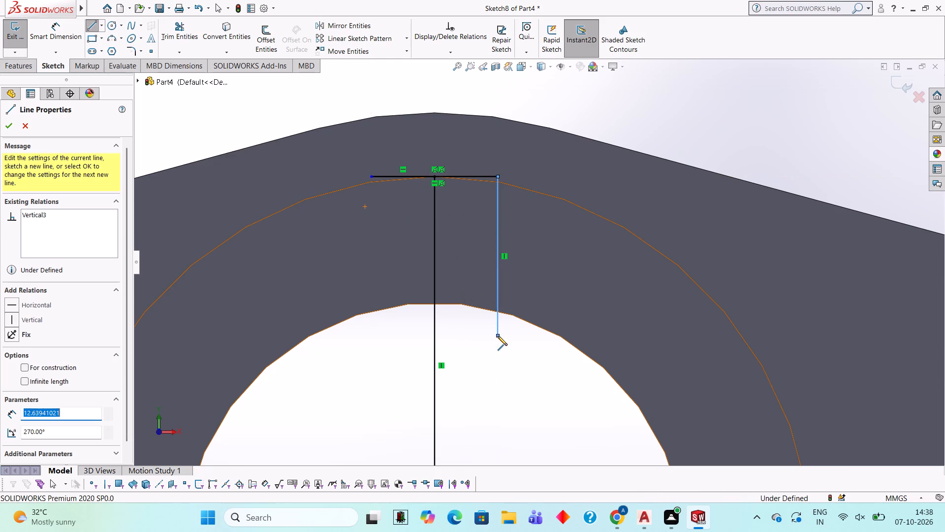
pyautogui.write('10')
pyautogui.press('Return')
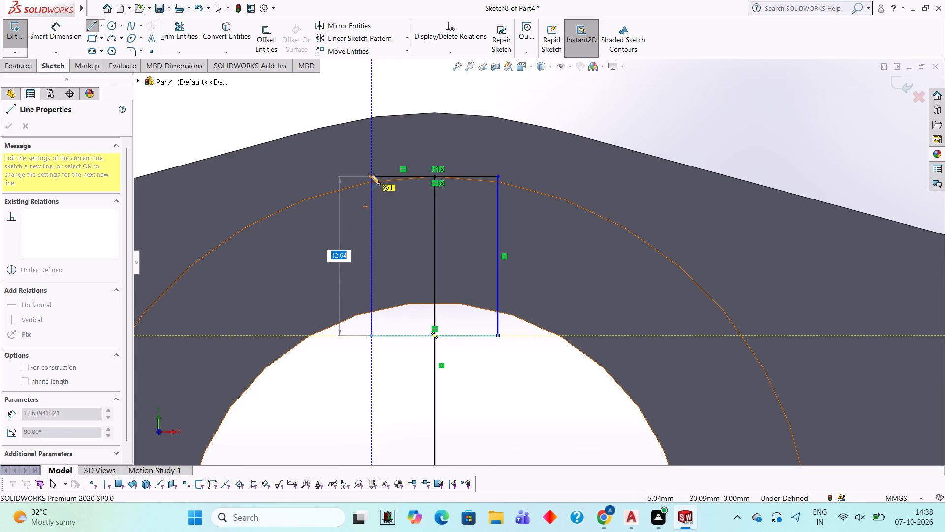
pyautogui.click(371, 175)
pyautogui.press('Escape')
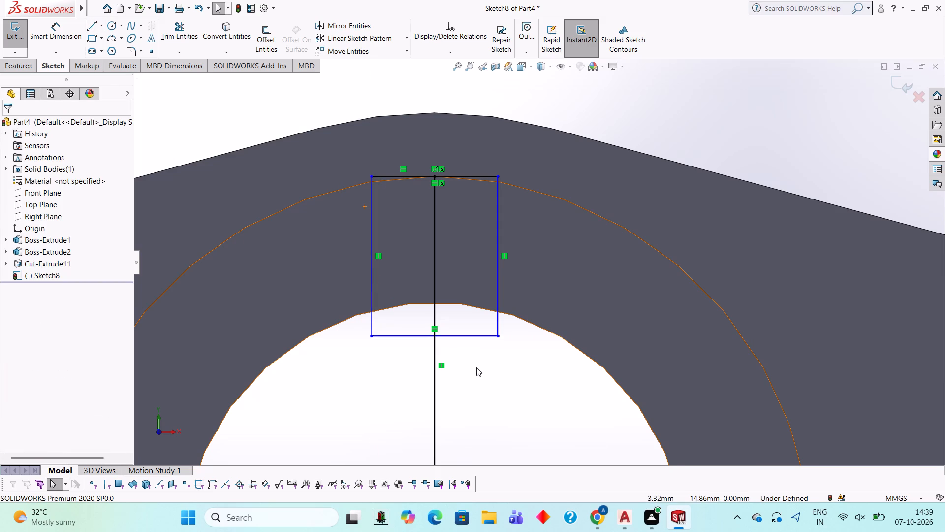
pyautogui.scroll(5, 557, 376)
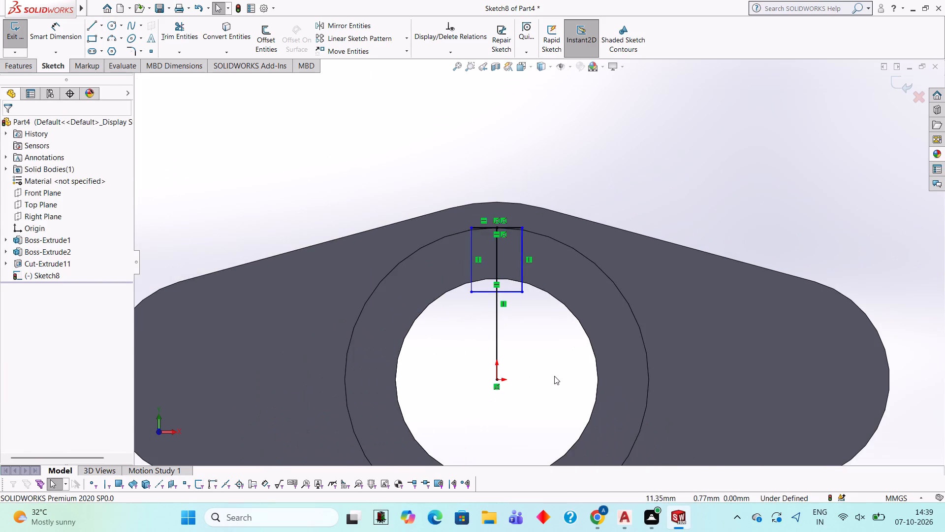
# Draw a vertical guide line from the origin down to the lowest point of the boss's outer edge.
pyautogui.scroll(3, 554, 376)
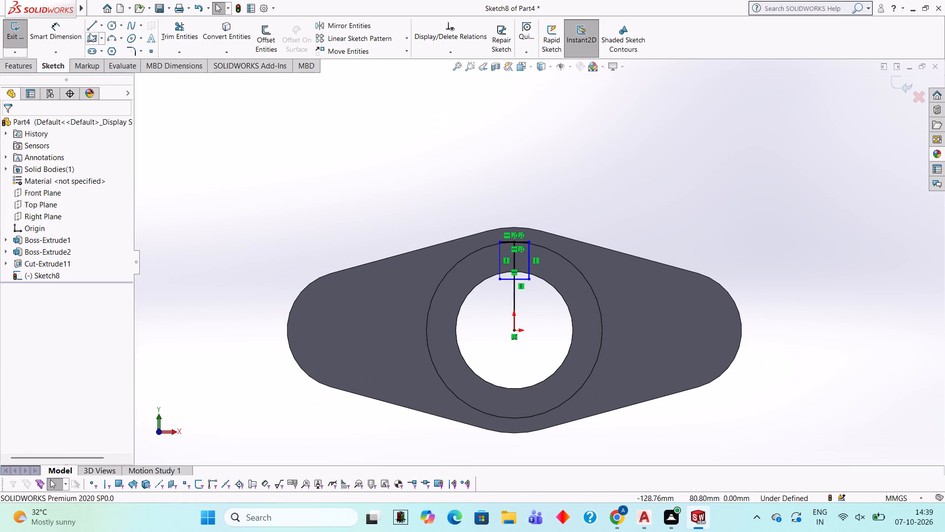
pyautogui.click(90, 28)
pyautogui.scroll(-3, 573, 357)
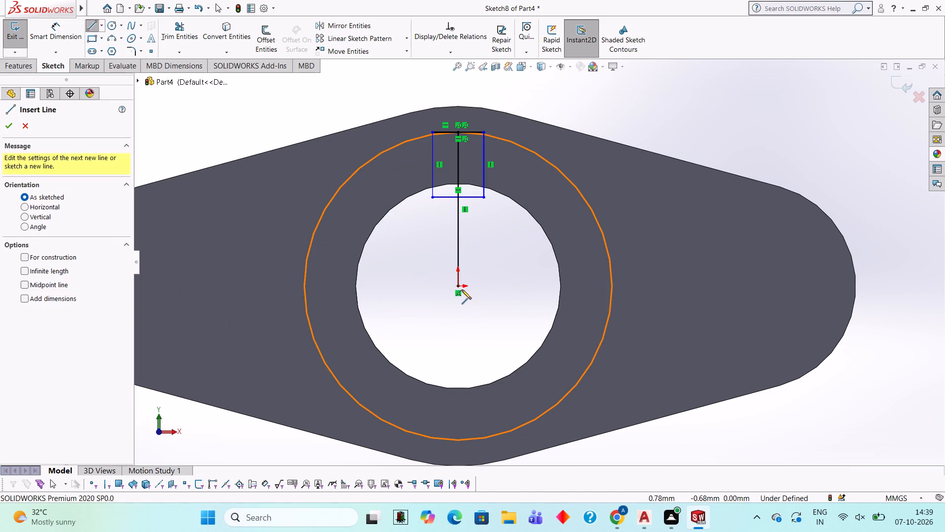
pyautogui.click(457, 287)
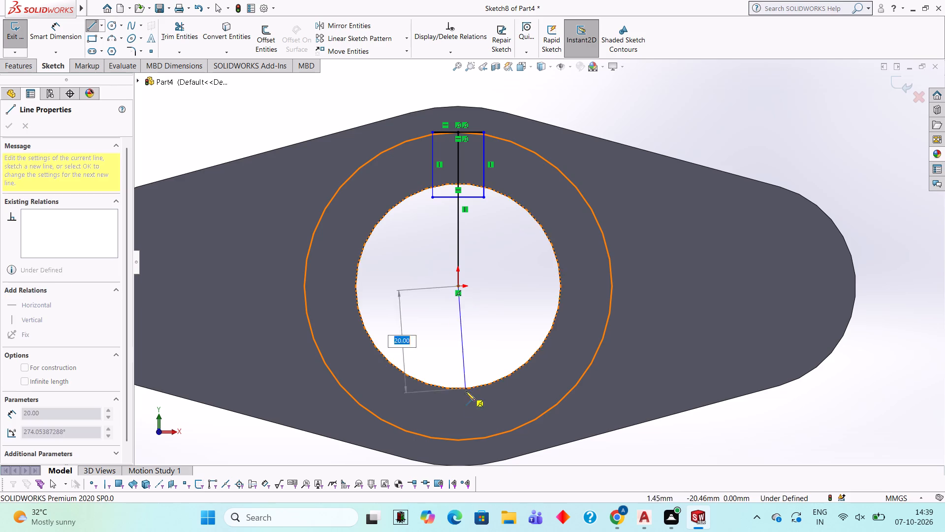
pyautogui.click(457, 440)
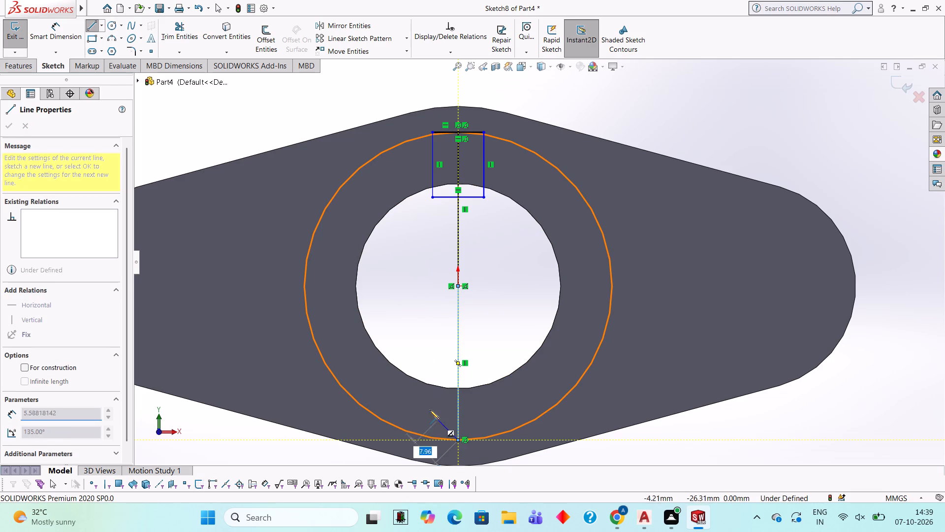
pyautogui.press('Escape')
# From the guide line's lower end, draw a 5 mm line toward positive X, a side about 13.3 mm up, and a 10 mm line toward negative X.
pyautogui.scroll(-2, 462, 426)
pyautogui.scroll(2, 464, 428)
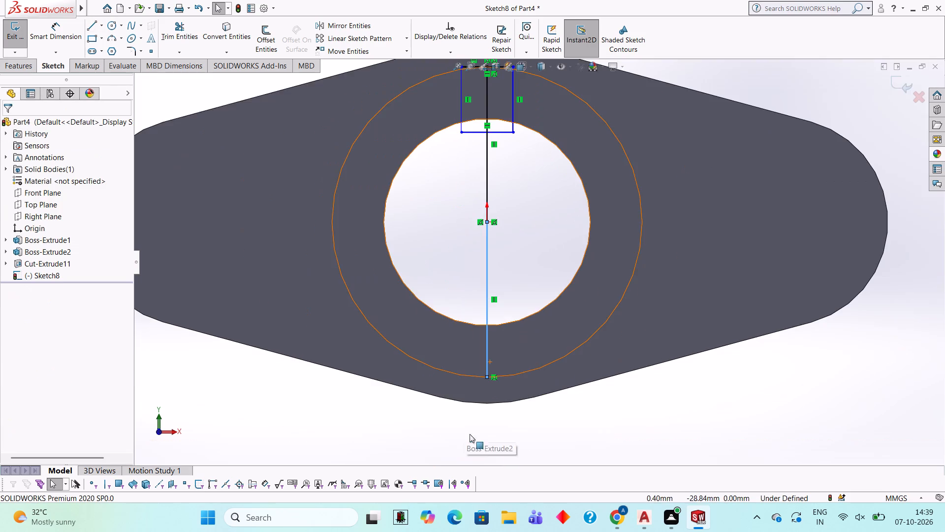
pyautogui.scroll(-2, 487, 386)
pyautogui.click(93, 32)
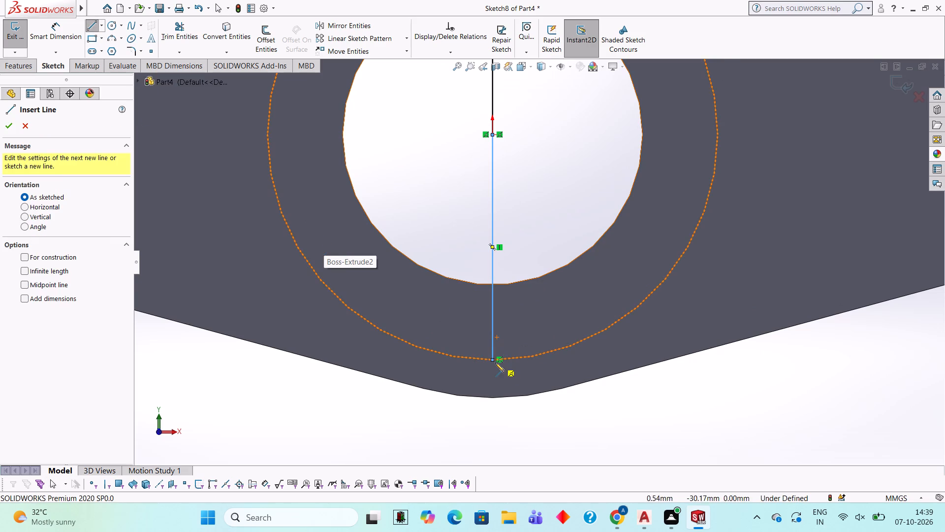
pyautogui.scroll(-3, 495, 363)
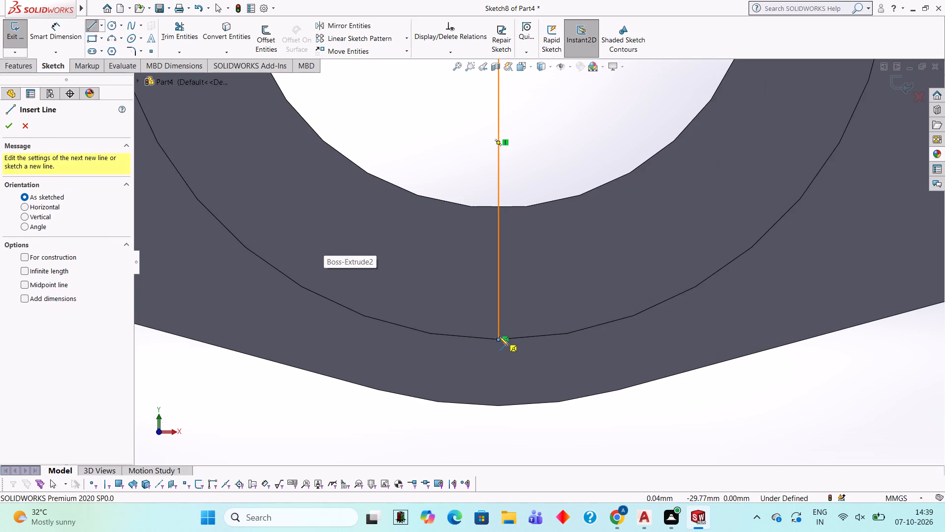
pyautogui.click(498, 338)
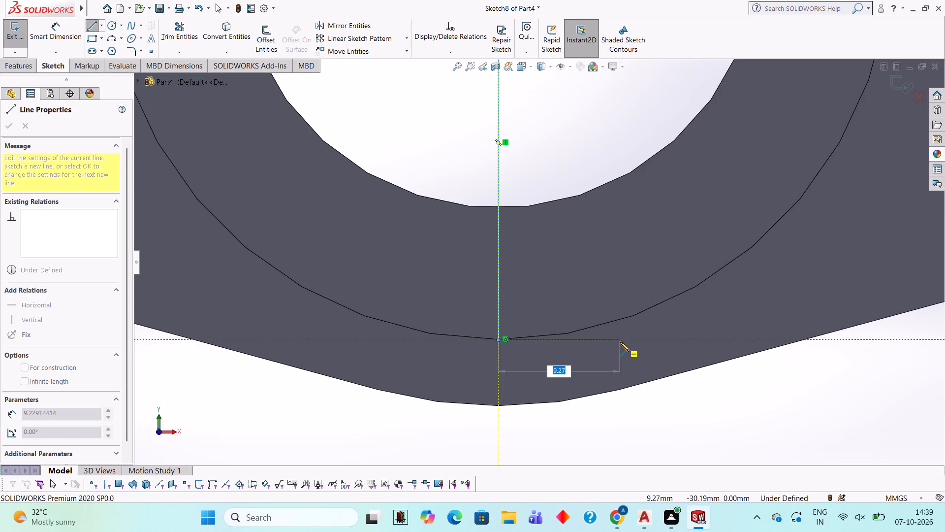
pyautogui.press('5')
pyautogui.press('Return')
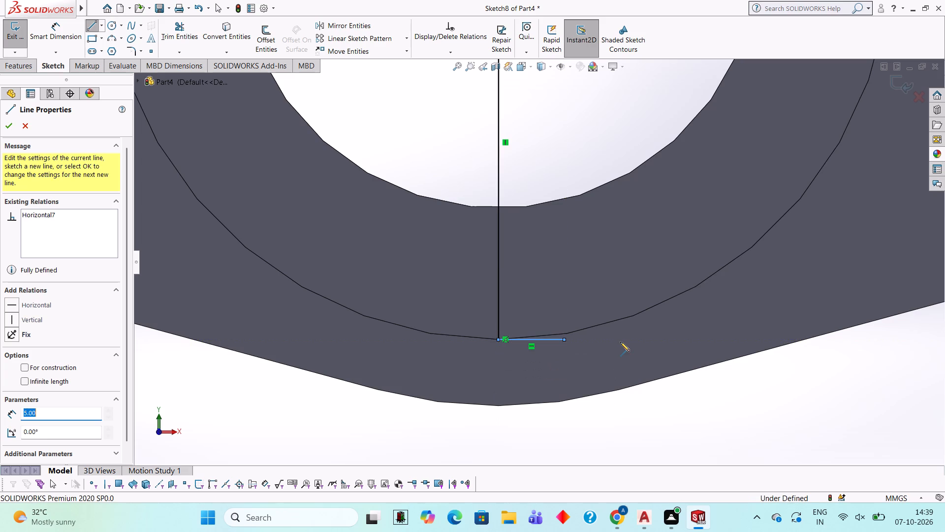
pyautogui.click(567, 165)
pyautogui.write('10')
pyautogui.press('Return')
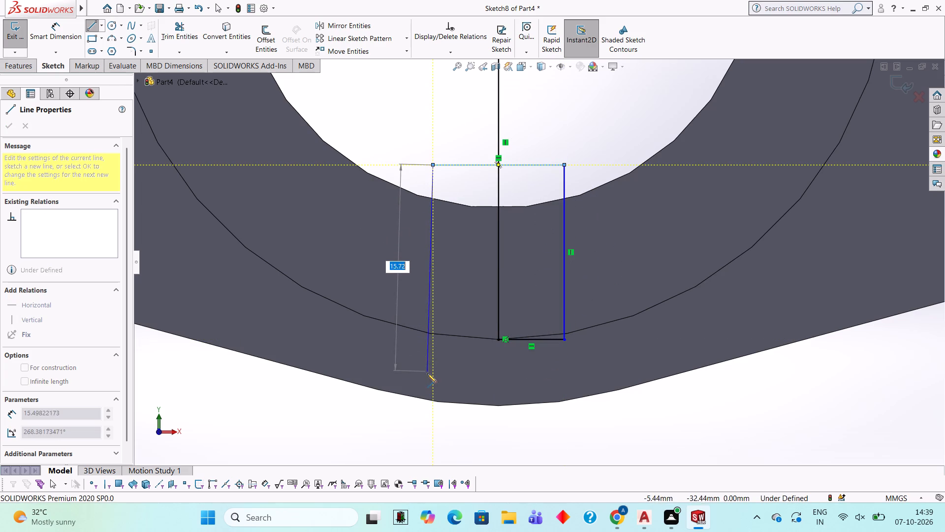
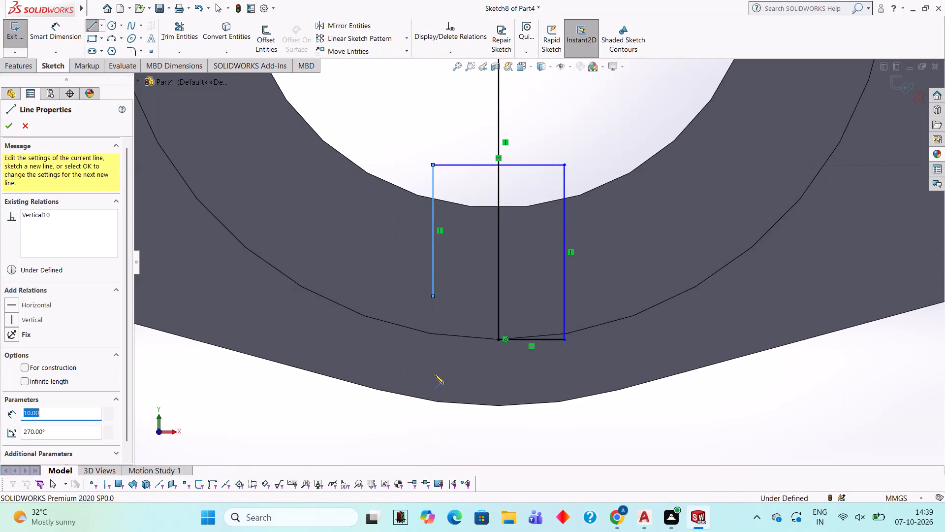
# Undo the last 10 mm vertical line and close the lower rectangle with a 5 mm bottom line toward negative X and a side about 13.3 mm up.
pyautogui.hotkey('ctrl', 'z')
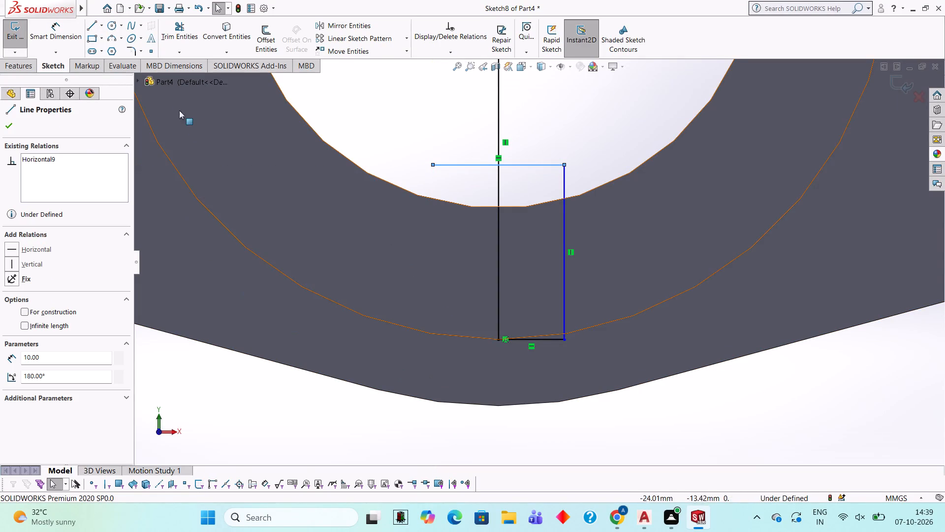
pyautogui.click(94, 29)
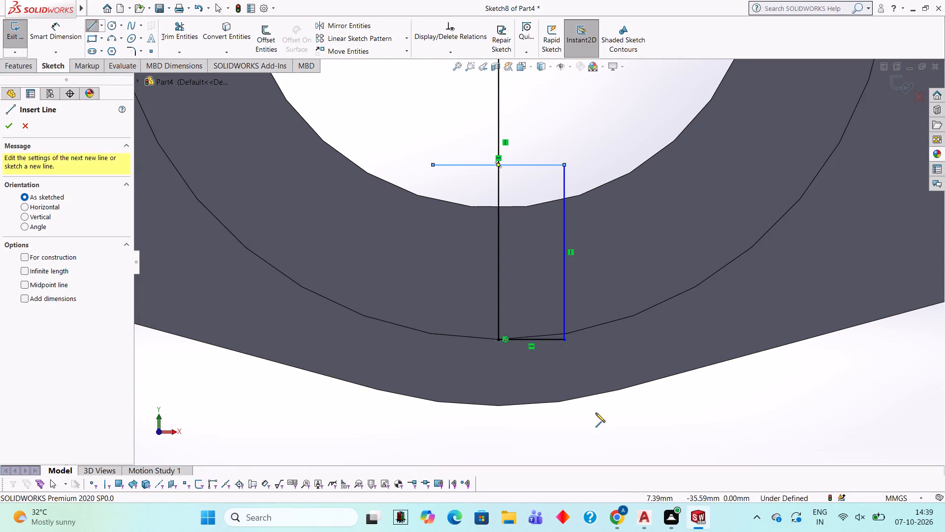
pyautogui.click(497, 338)
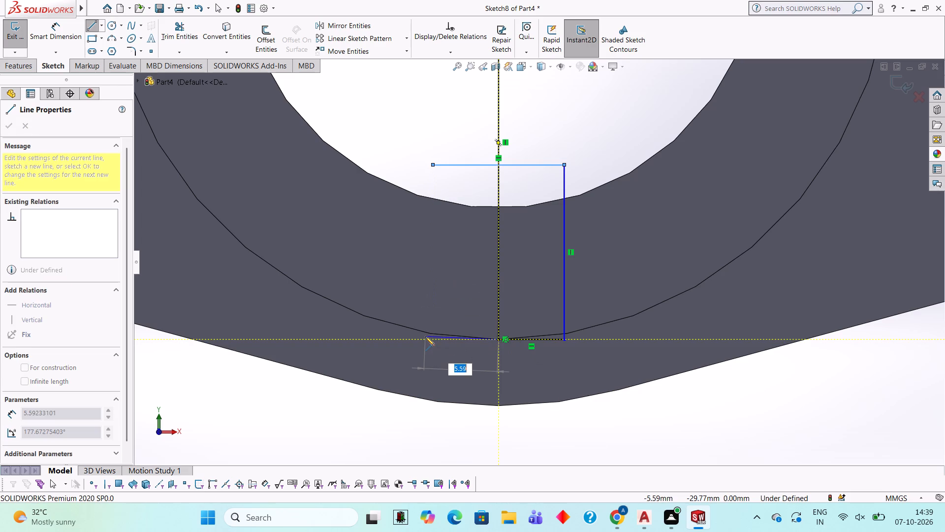
pyautogui.press('5')
pyautogui.press('Return')
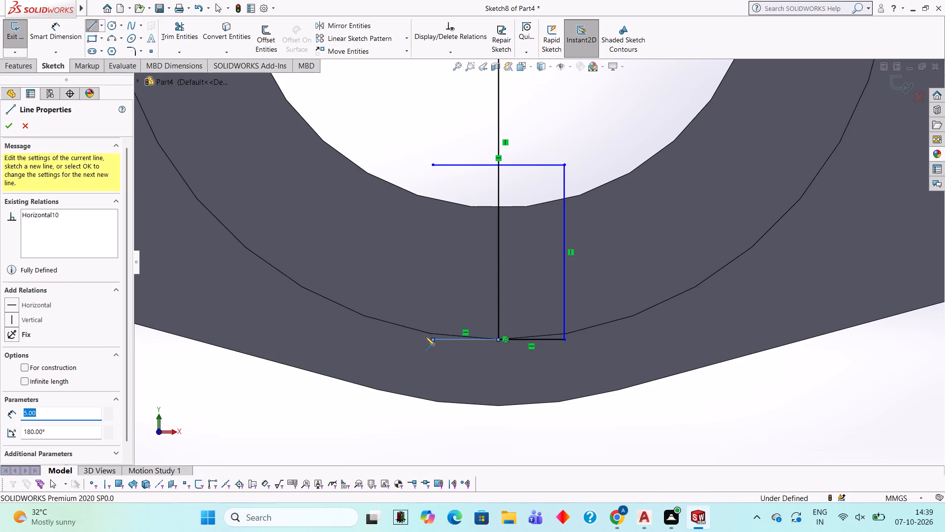
pyautogui.click(431, 164)
# Draw a horizontal guide line from the origin to the boss's outer edge at negative X, and back across to the outer edge at positive X.
pyautogui.scroll(7, 449, 180)
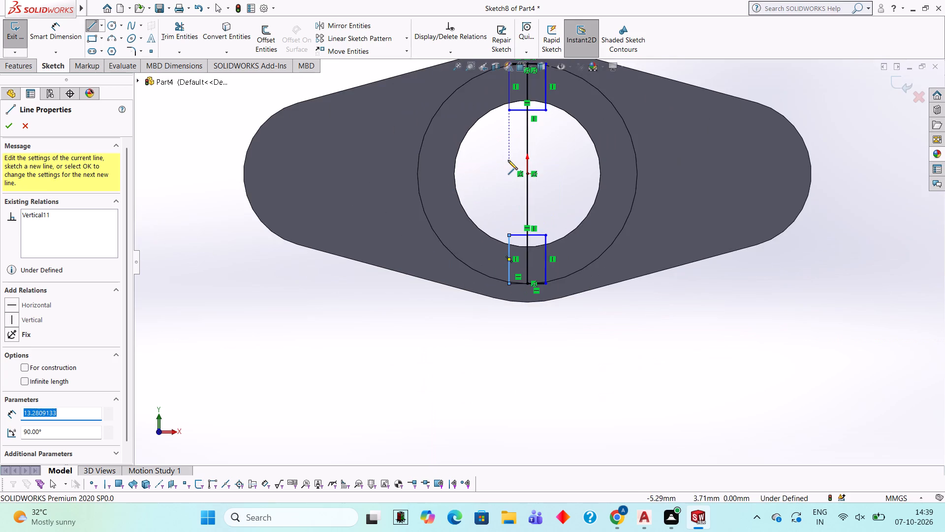
pyautogui.scroll(-1, 508, 160)
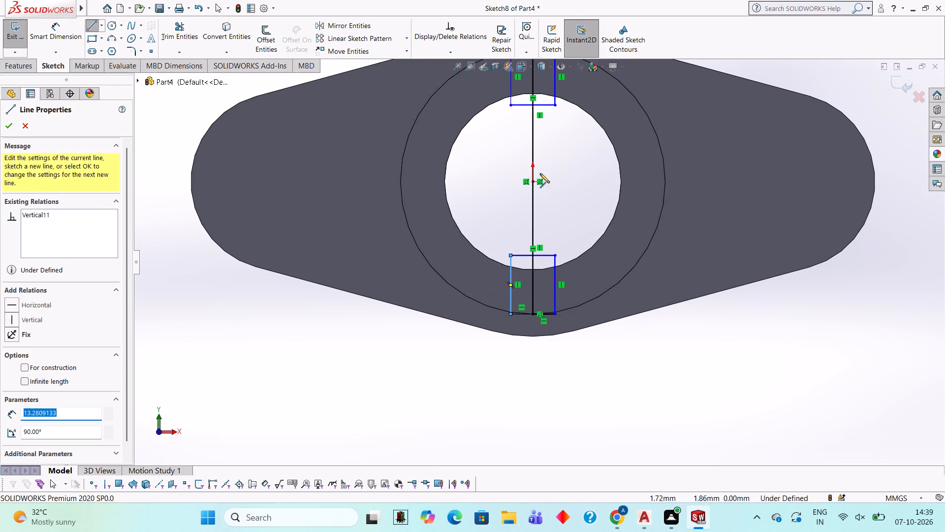
pyautogui.click(532, 180)
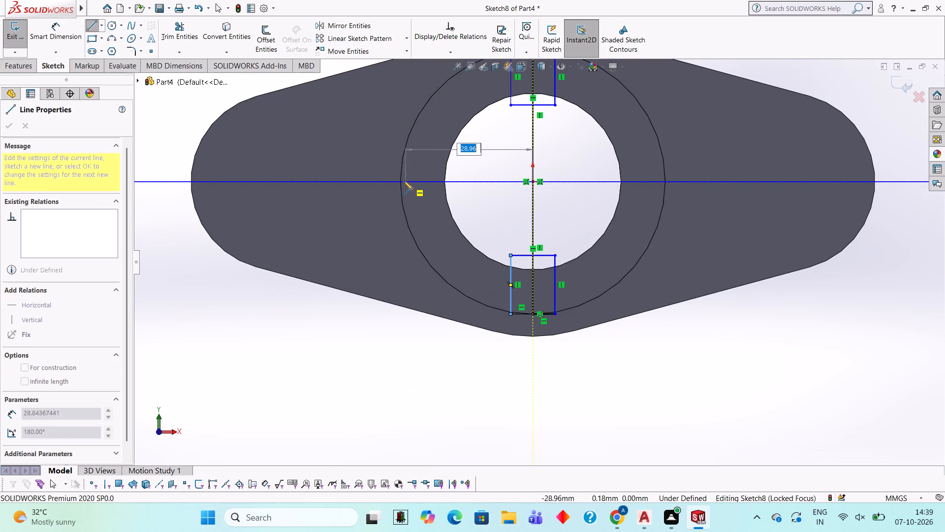
pyautogui.click(399, 181)
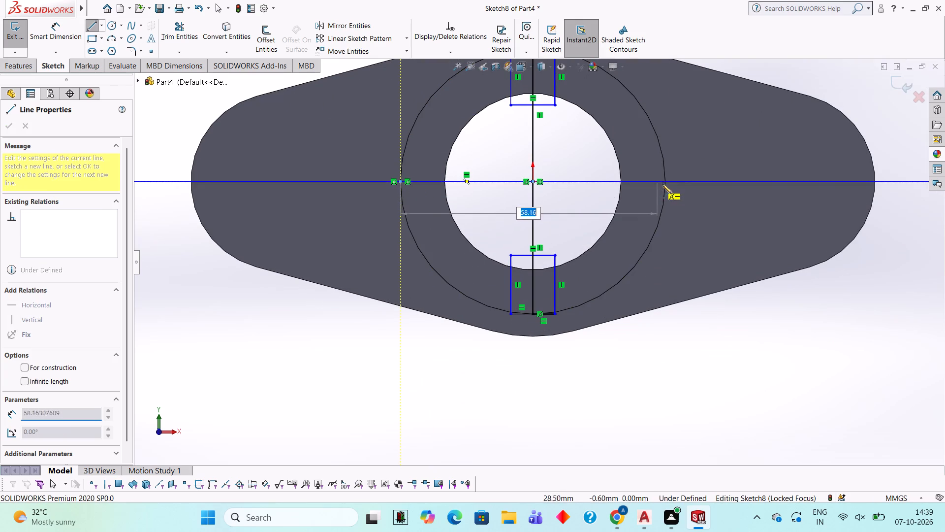
pyautogui.click(665, 180)
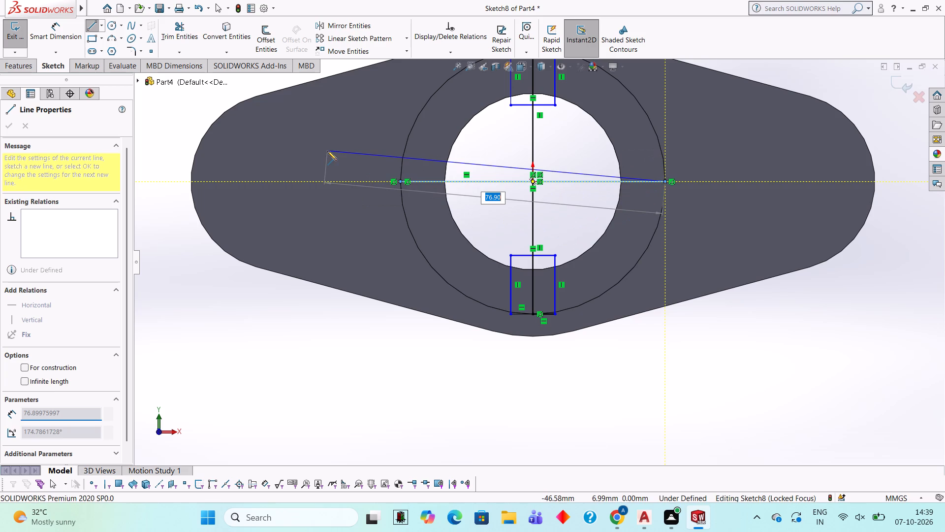
pyautogui.press('Escape')
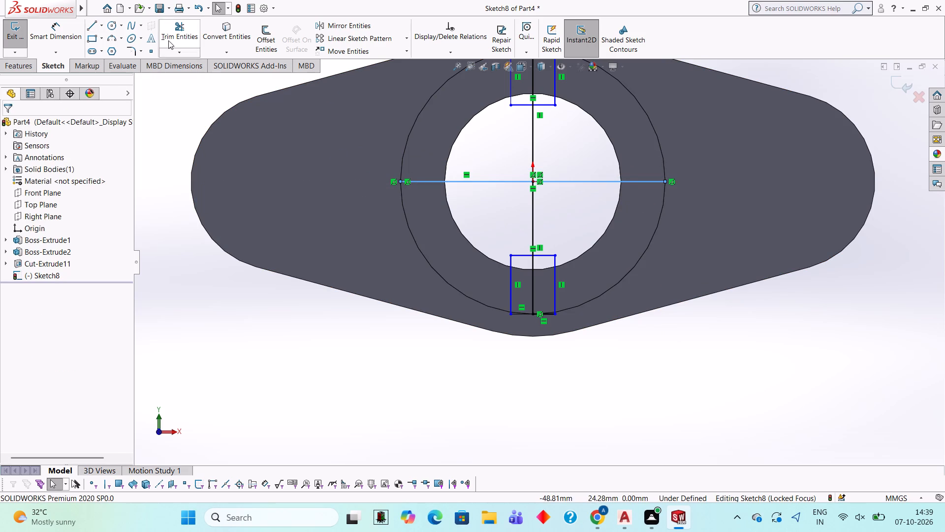
# From the guide line's negative-X end, draw a 5 mm line up and build a centred rectangle 10 mm tall and about 15.5 mm long toward the bore.
pyautogui.click(93, 28)
pyautogui.scroll(-4, 404, 185)
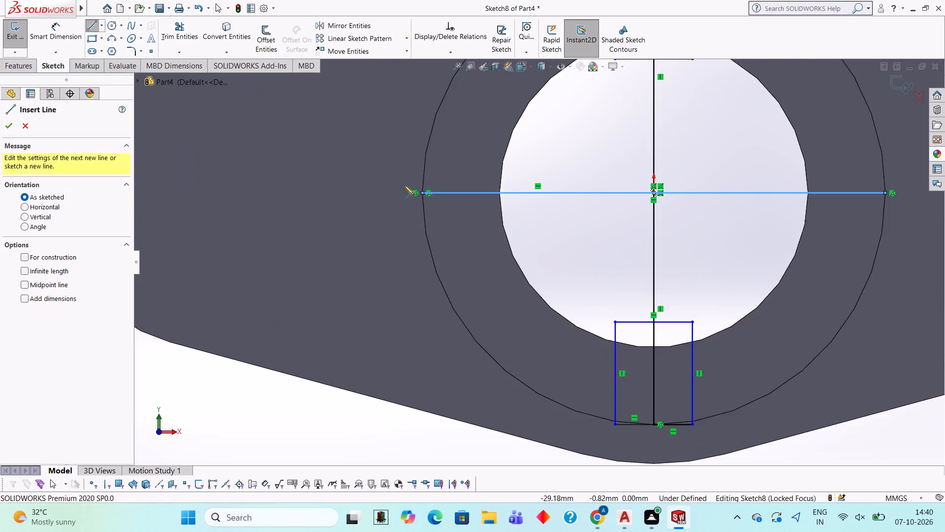
pyautogui.scroll(-4, 432, 198)
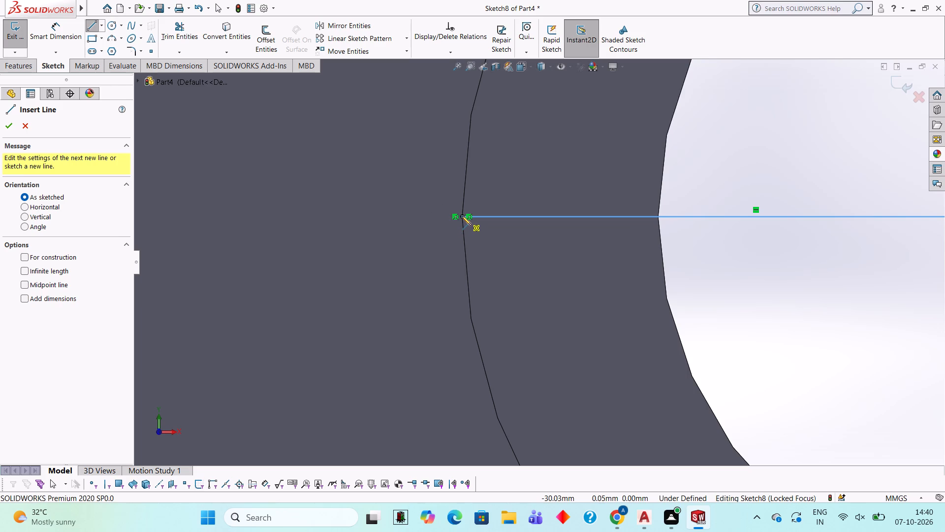
pyautogui.click(462, 216)
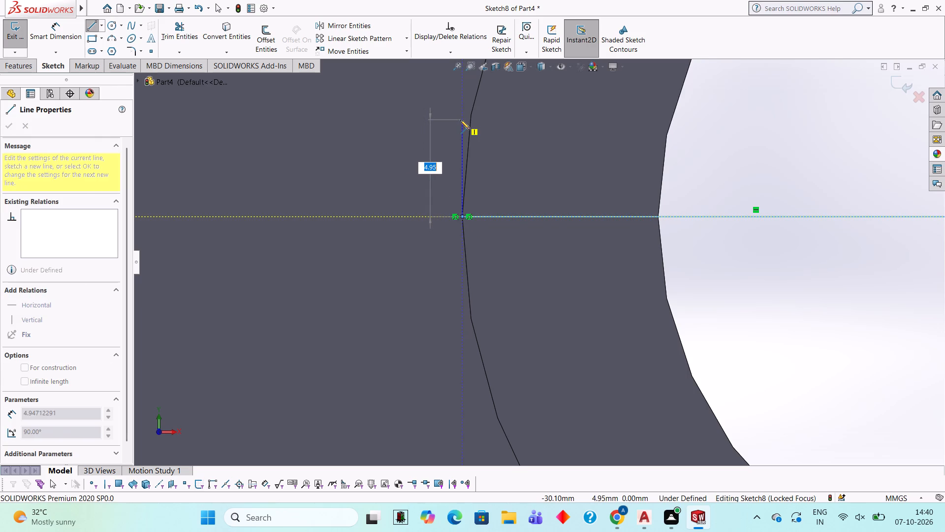
pyautogui.press('5')
pyautogui.press('Return')
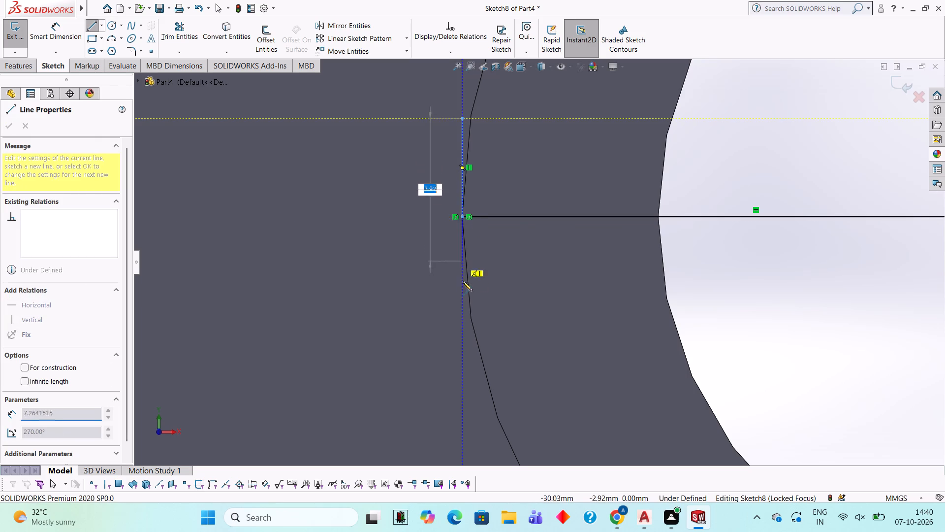
pyautogui.write('10')
pyautogui.press('Return')
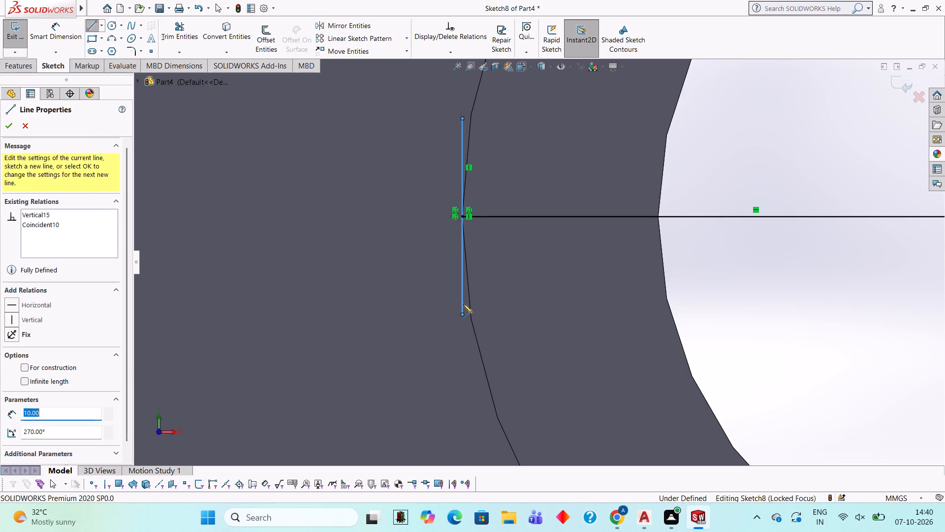
pyautogui.click(765, 316)
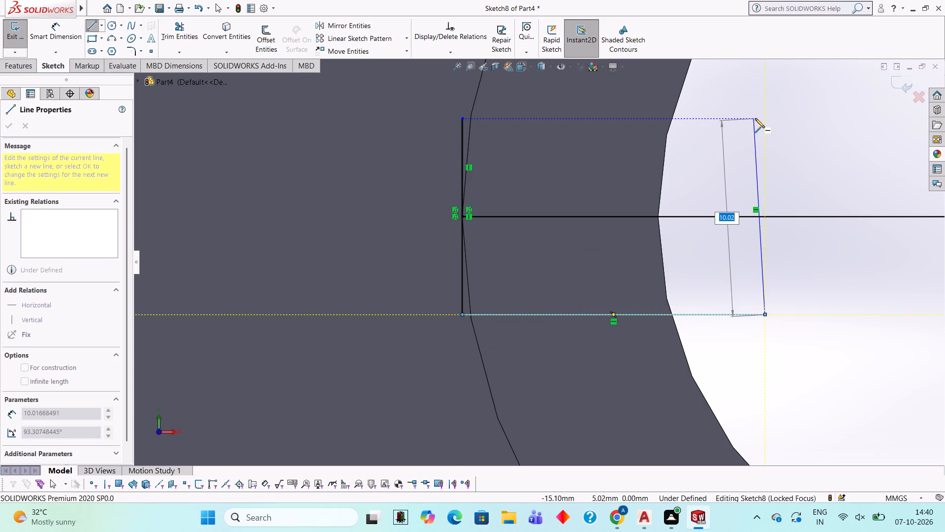
pyautogui.write('10')
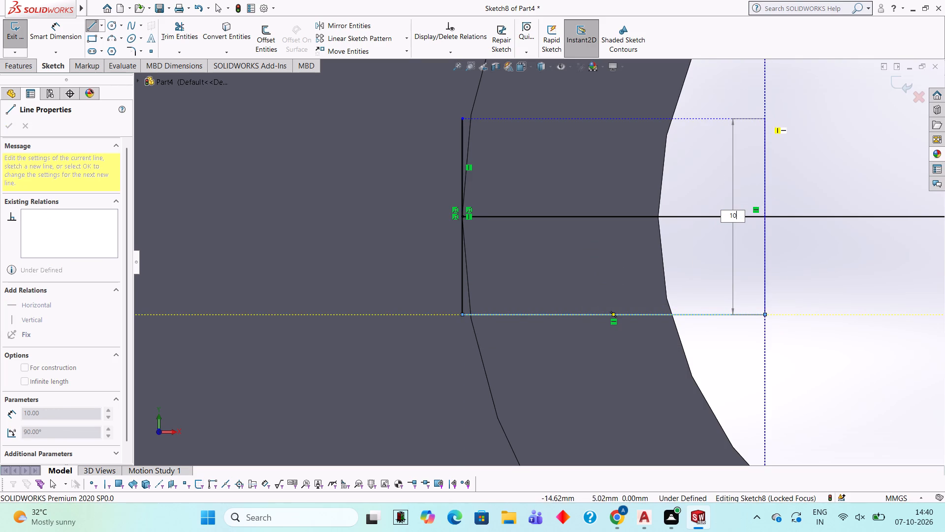
pyautogui.press('Return')
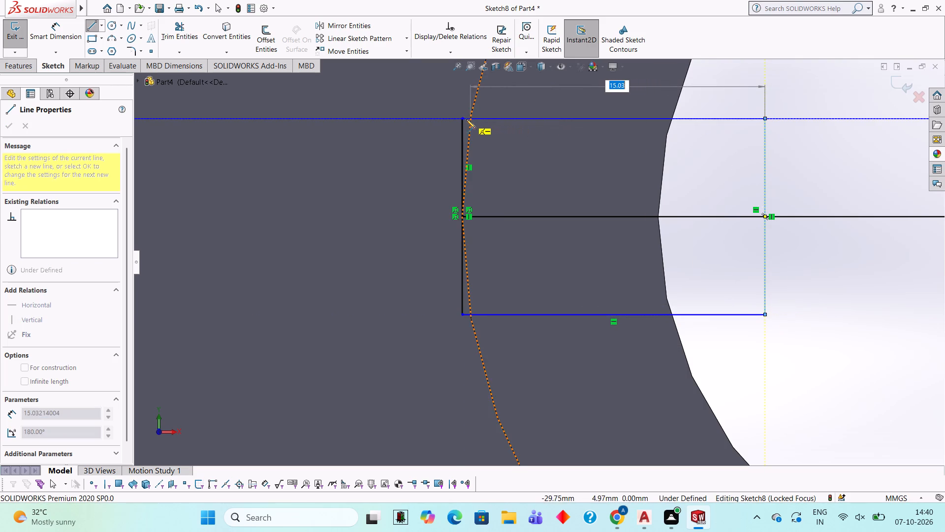
pyautogui.click(464, 119)
# From the horizontal guide line's positive-X end, draw a 5 mm line upward and a 10 mm line back down, centred on the guide line.
pyautogui.scroll(5, 944, 199)
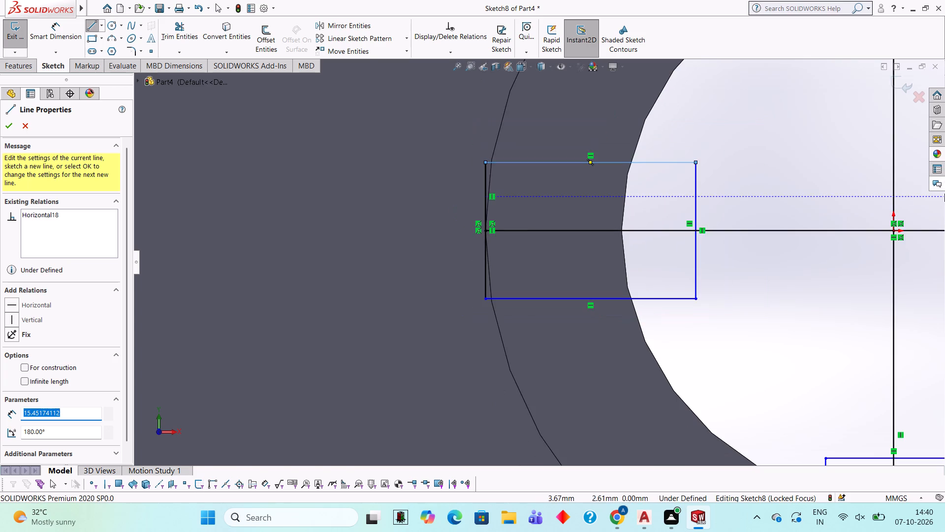
pyautogui.scroll(3, 943, 213)
pyautogui.scroll(3, 748, 251)
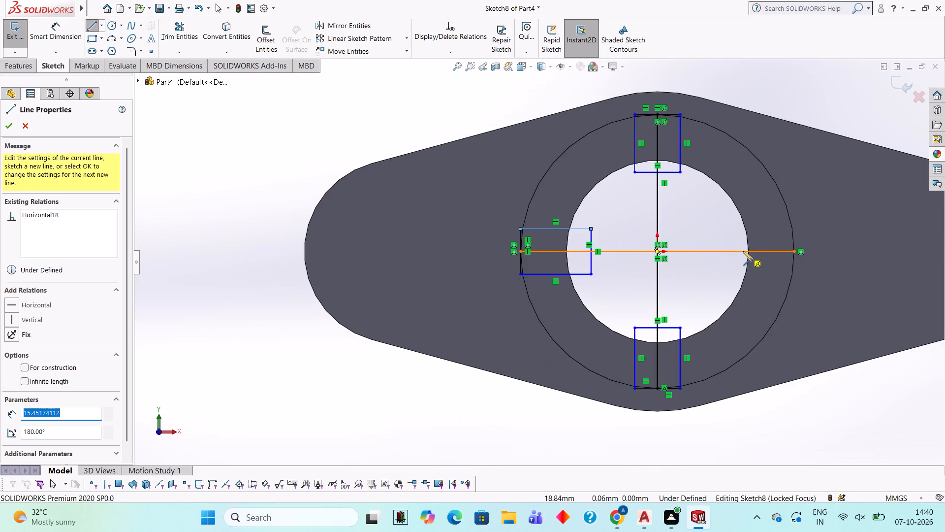
pyautogui.scroll(-2, 743, 251)
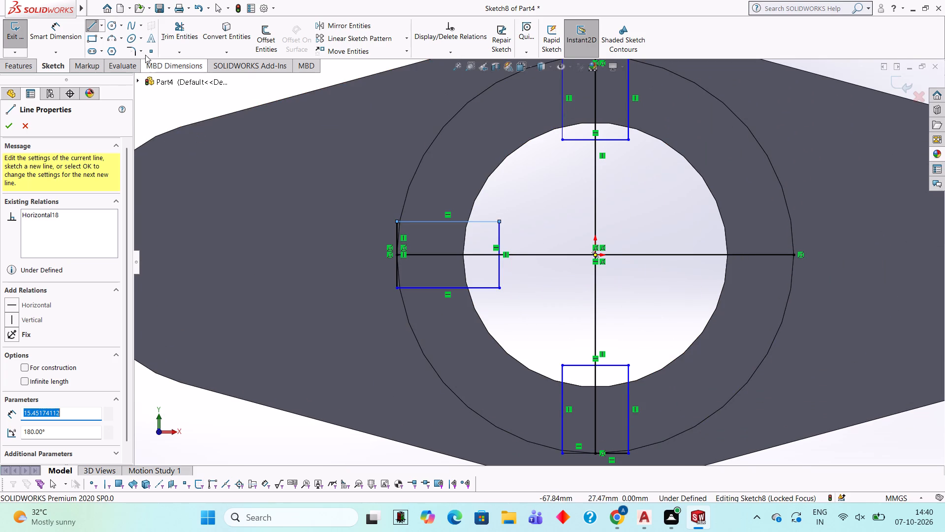
pyautogui.scroll(-3, 673, 245)
pyautogui.scroll(-2, 803, 245)
pyautogui.moveTo(775, 236); pyautogui.dragTo(709, 243, button='middle')
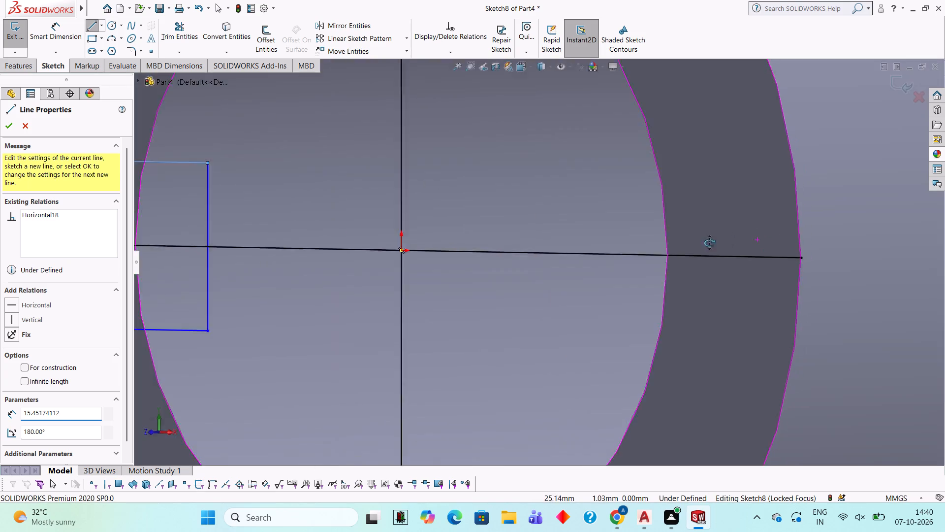
pyautogui.moveTo(709, 243); pyautogui.dragTo(777, 262, button='middle')
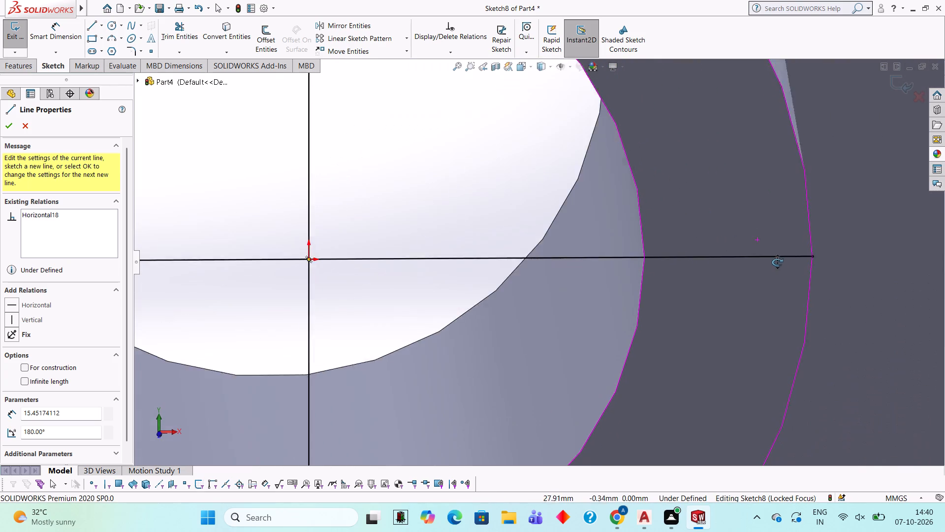
pyautogui.moveTo(777, 262); pyautogui.dragTo(785, 266, button='middle')
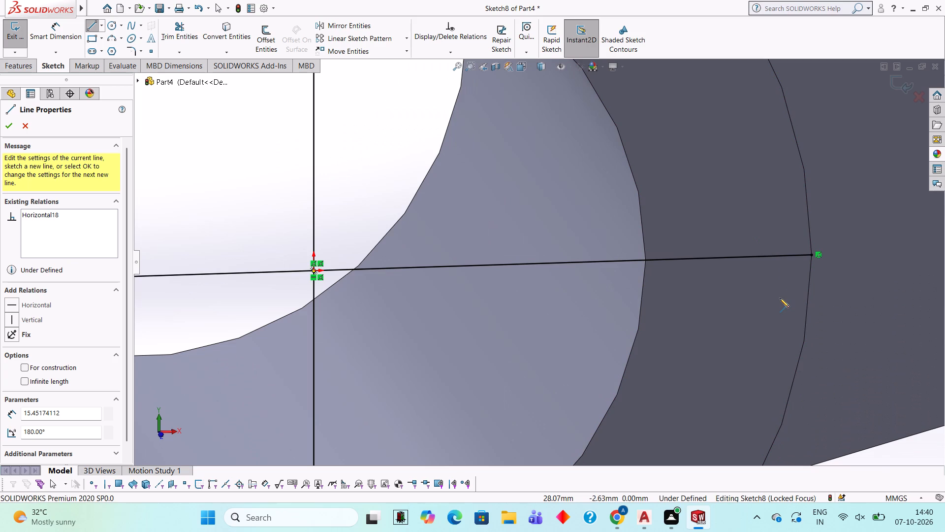
pyautogui.scroll(-1, 840, 271)
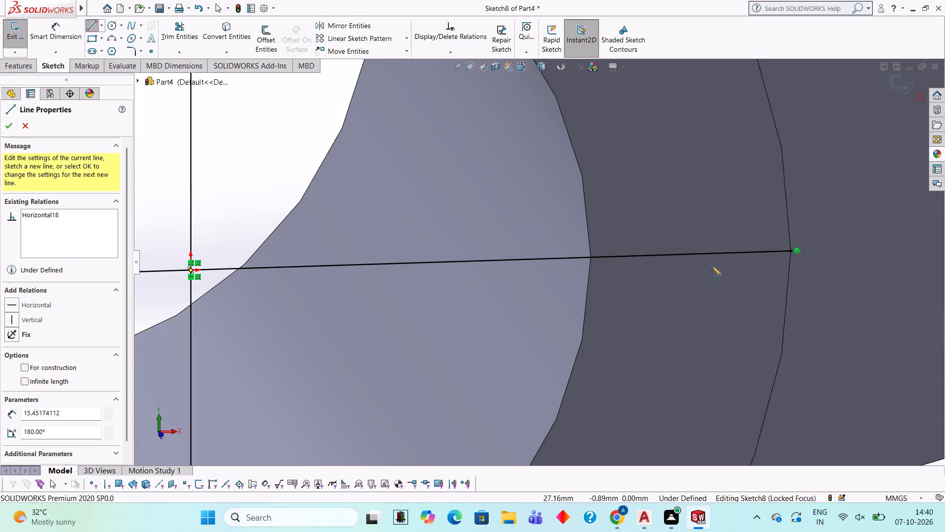
pyautogui.scroll(2, 498, 196)
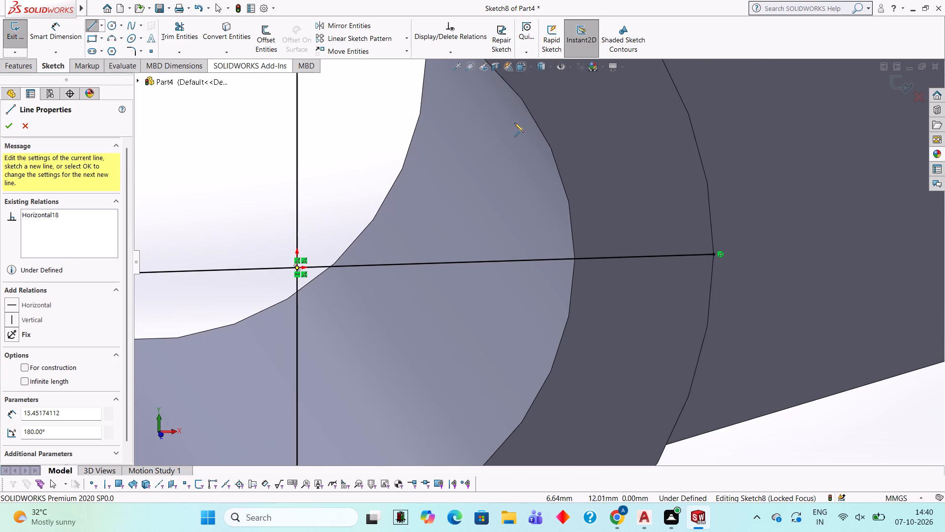
pyautogui.click(714, 254)
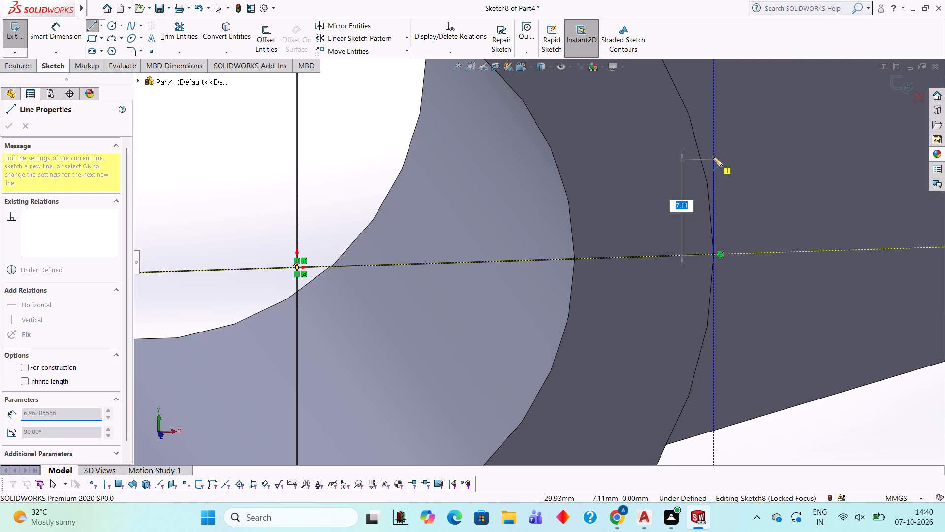
pyautogui.press('5')
pyautogui.press('Return')
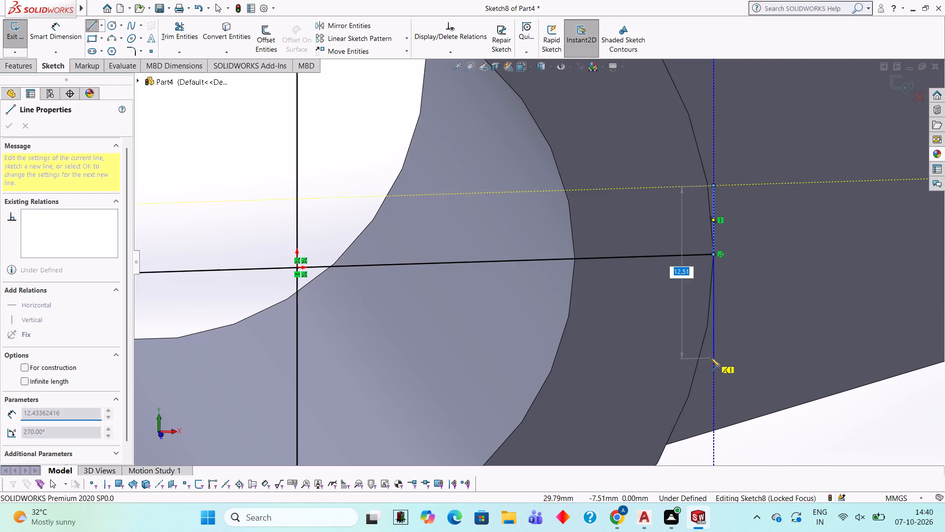
pyautogui.write('10')
pyautogui.press('Return')
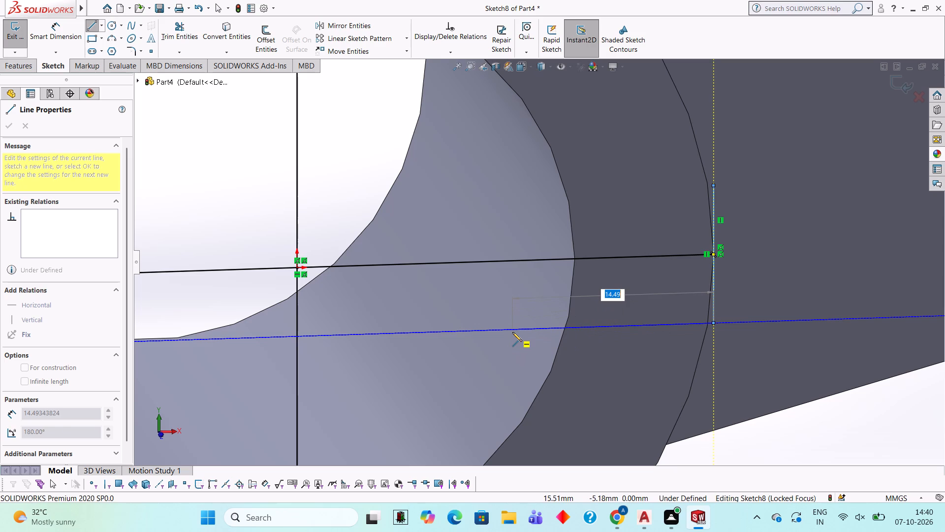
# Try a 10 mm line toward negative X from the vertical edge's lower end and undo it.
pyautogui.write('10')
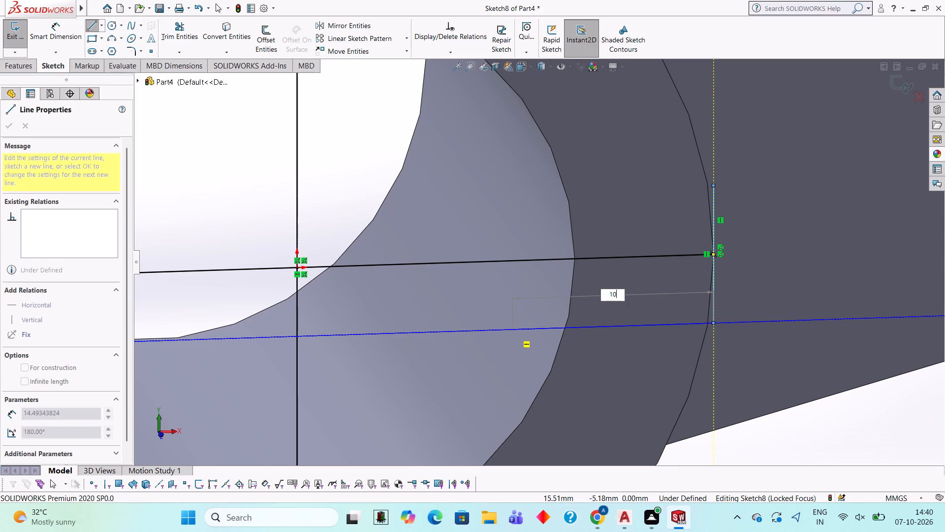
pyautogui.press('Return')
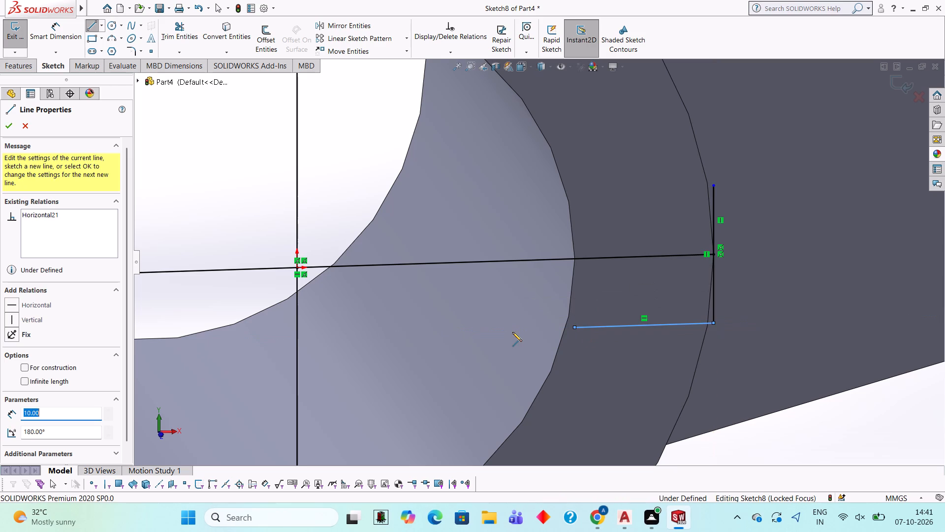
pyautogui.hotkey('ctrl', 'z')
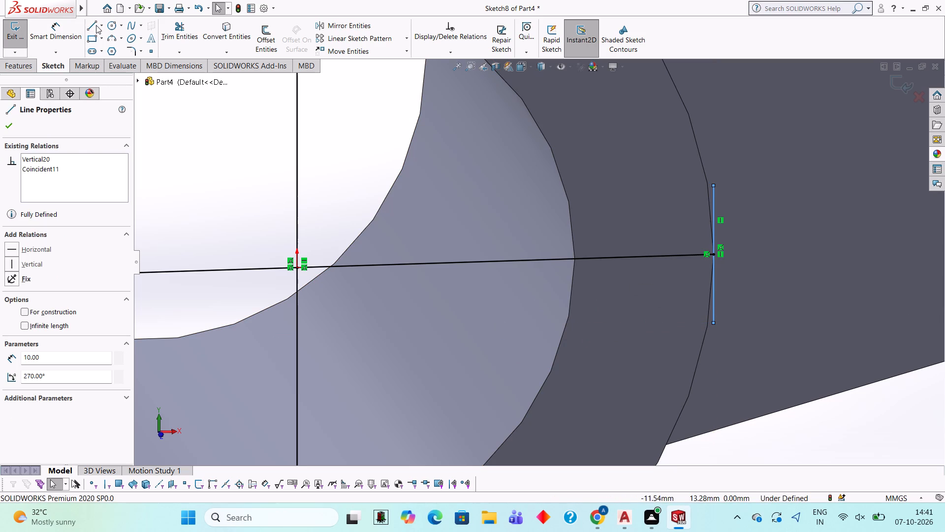
# Complete the positive-X notch rectangle from the 10 mm vertical edge, extending it about 12.65 mm toward the bore.
pyautogui.click(96, 25)
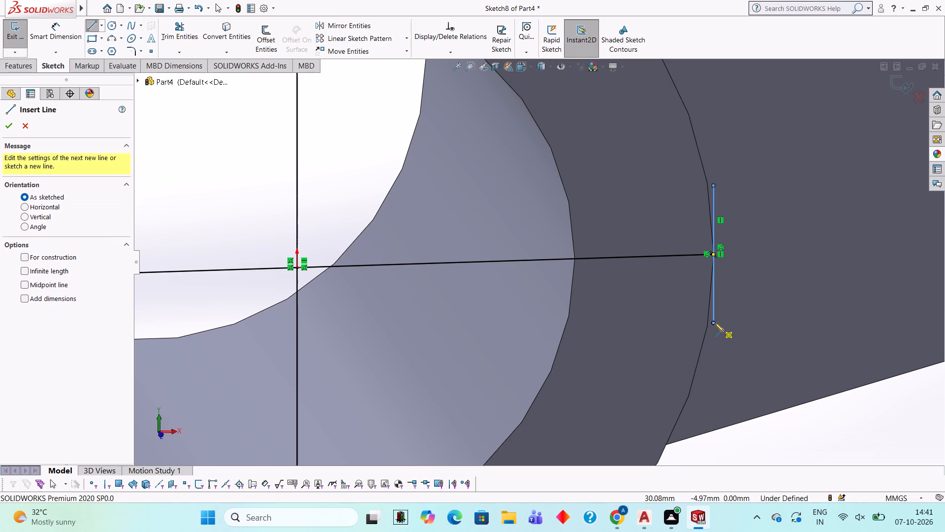
pyautogui.click(713, 323)
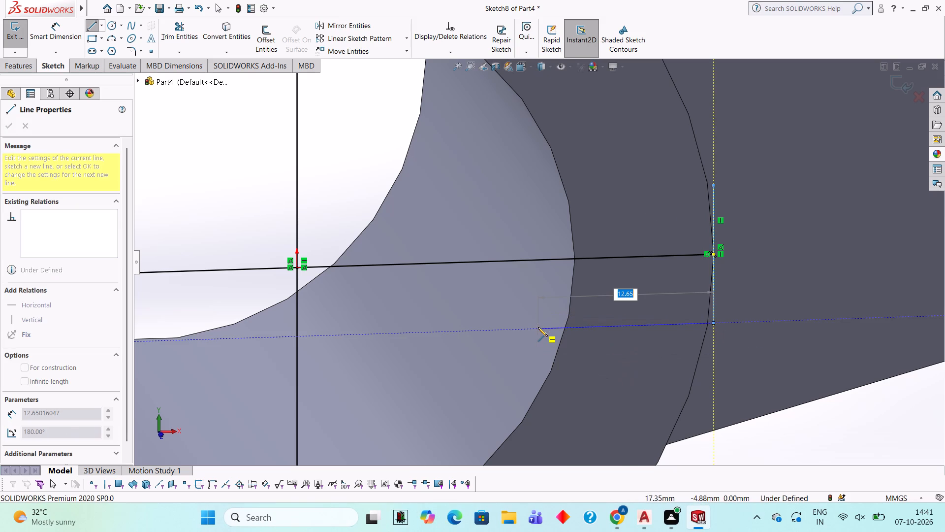
pyautogui.click(538, 327)
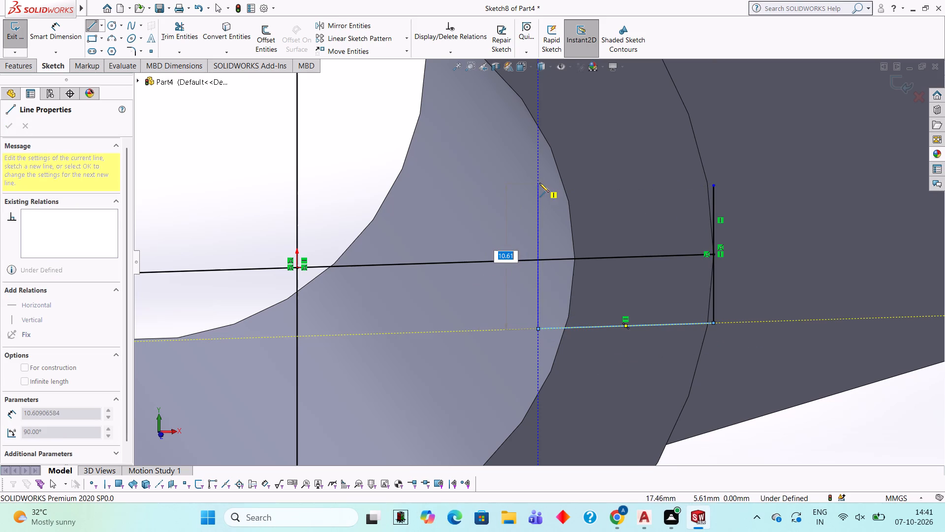
pyautogui.click(539, 191)
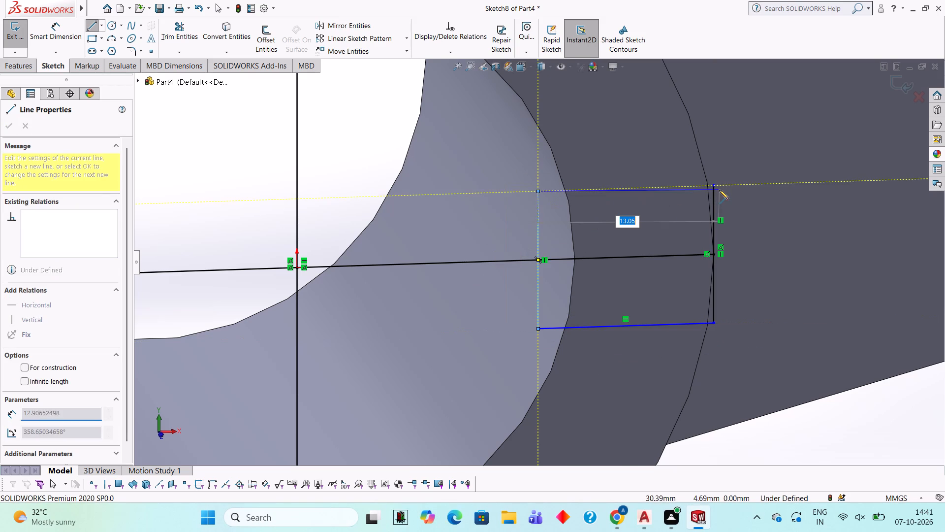
pyautogui.click(714, 187)
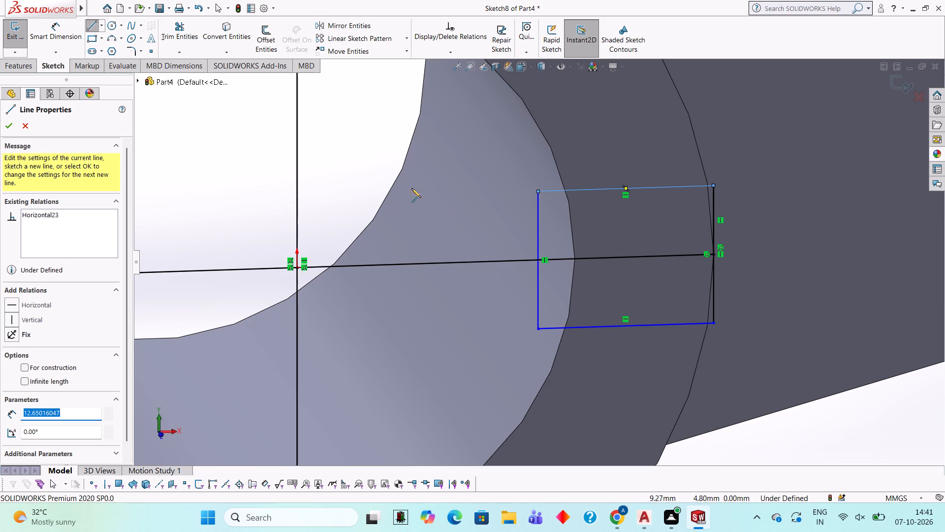
# Start an Extruded Cut and select as contours the eight half-notch regions where the four rectangles overlap the boss's ring face.
pyautogui.click(21, 60)
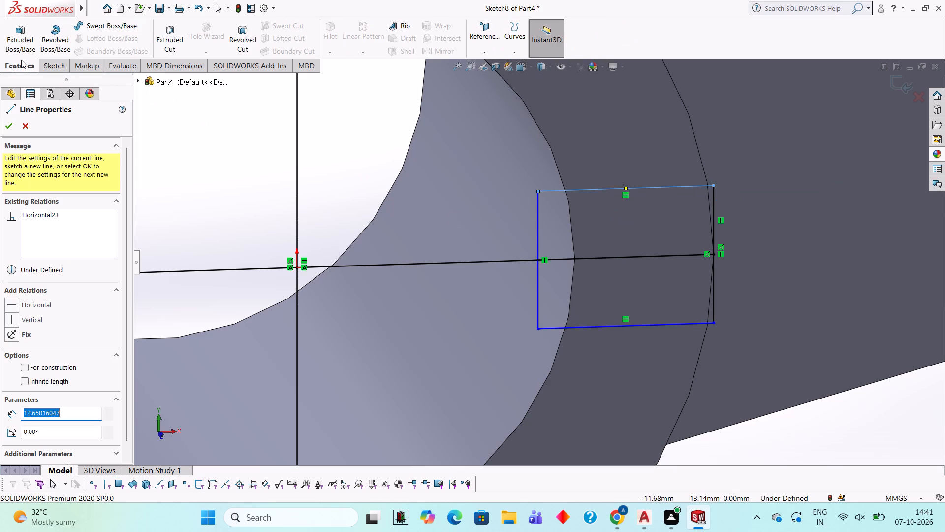
pyautogui.click(182, 42)
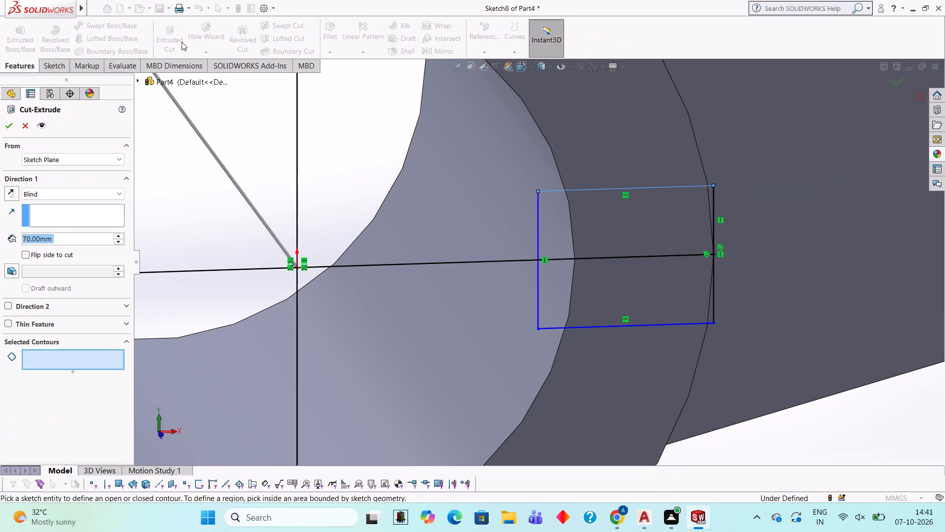
pyautogui.scroll(2, 319, 199)
pyautogui.scroll(3, 354, 220)
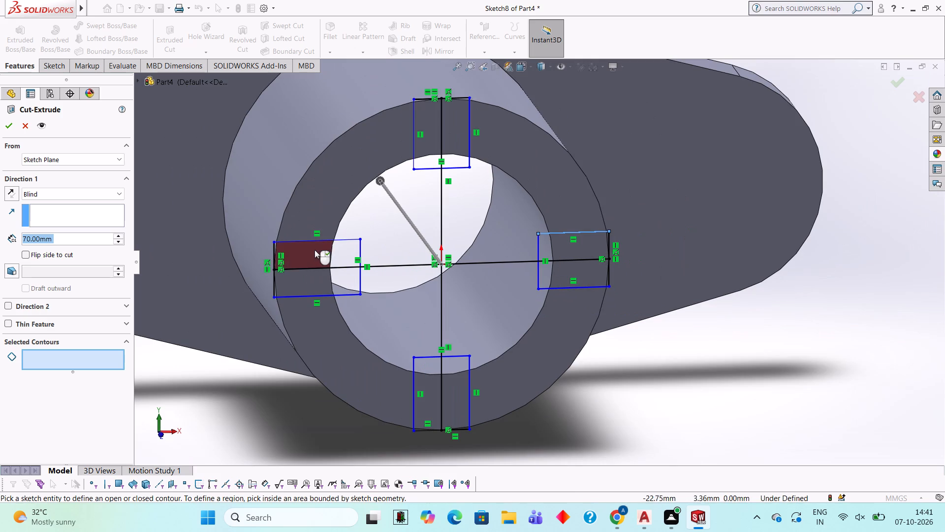
pyautogui.click(315, 250)
pyautogui.click(316, 273)
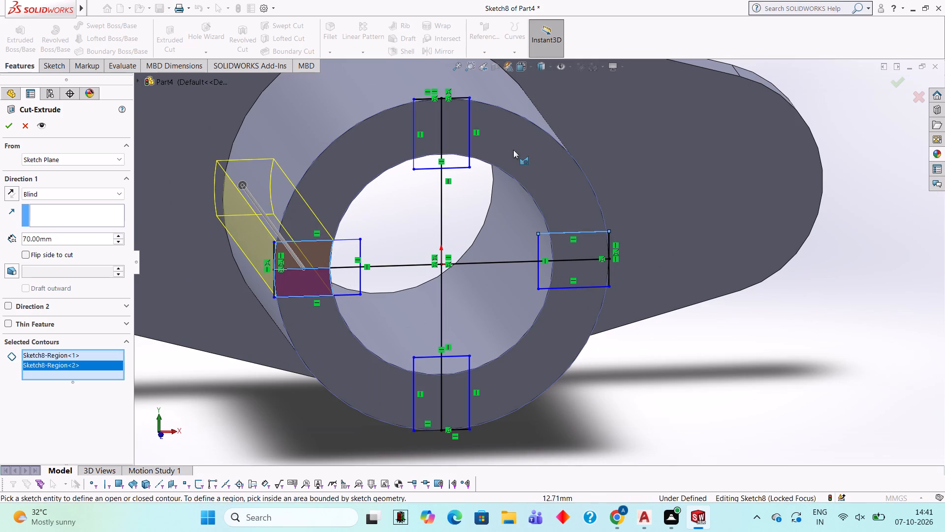
pyautogui.click(460, 122)
pyautogui.click(429, 122)
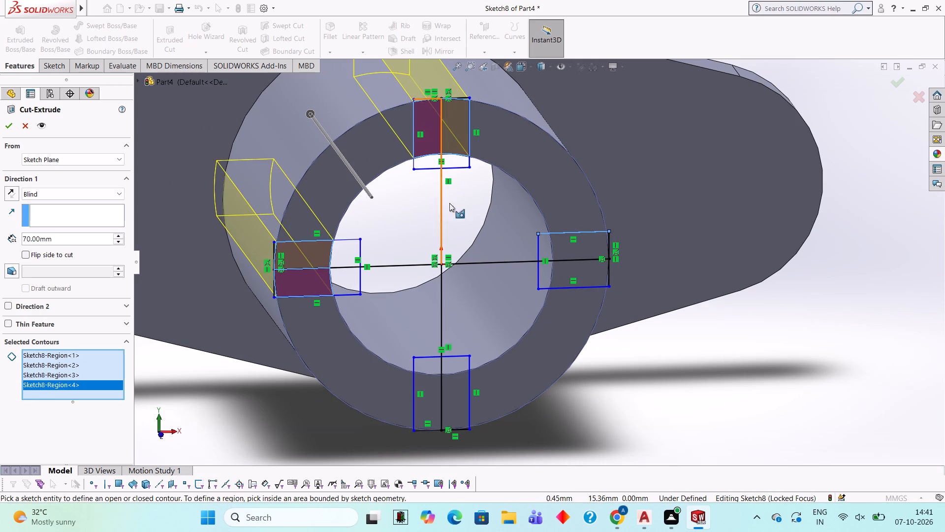
pyautogui.moveTo(513, 312); pyautogui.dragTo(507, 287, button='middle')
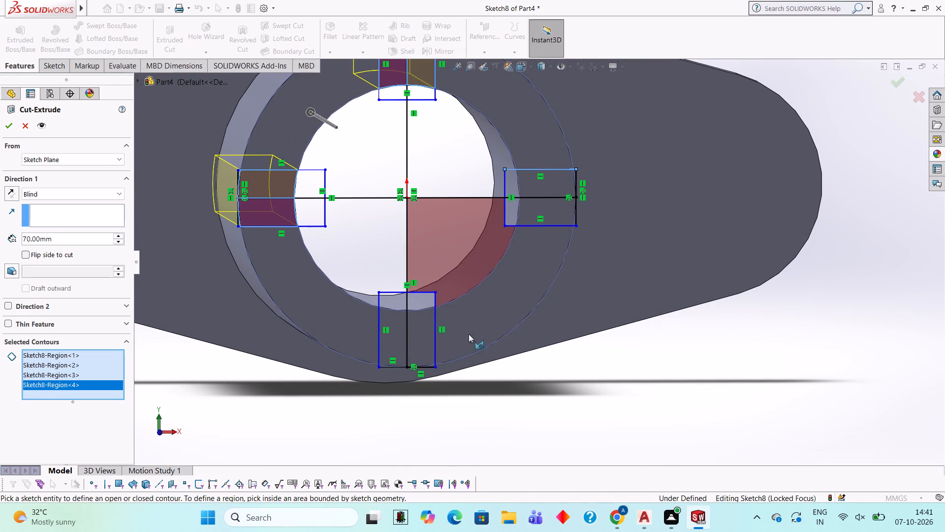
pyautogui.click(421, 310)
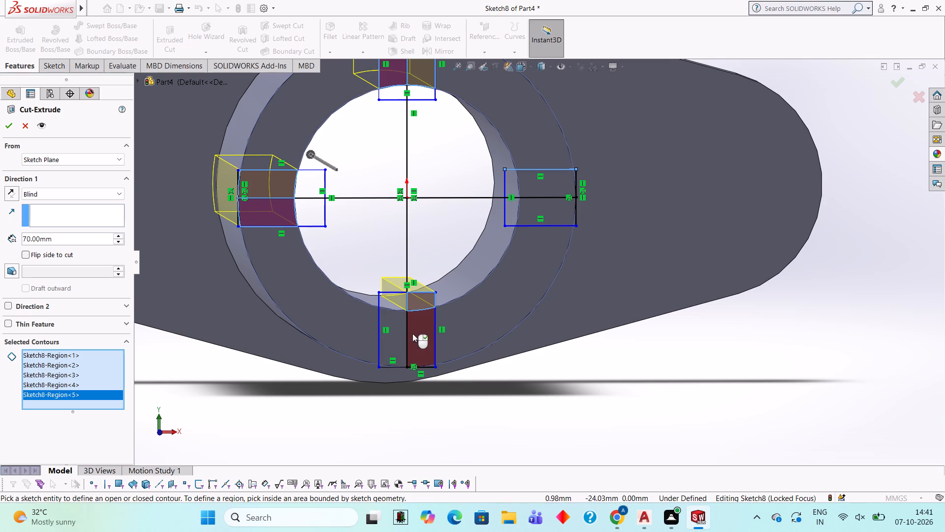
pyautogui.click(415, 333)
pyautogui.click(385, 327)
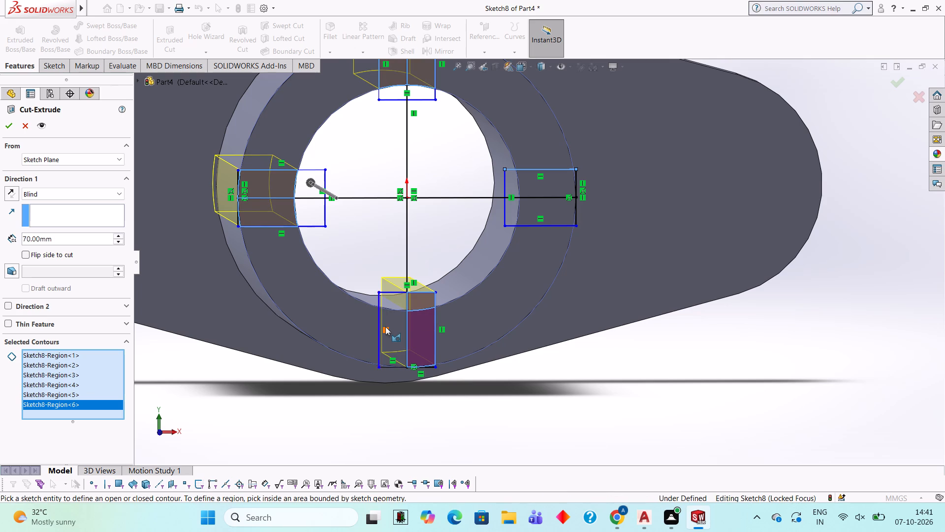
pyautogui.click(385, 327)
pyautogui.click(395, 332)
pyautogui.click(417, 299)
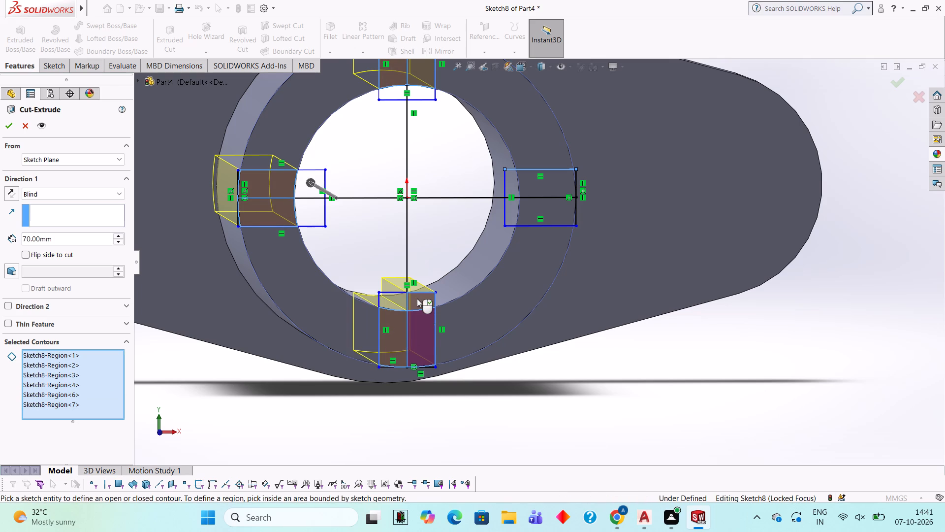
pyautogui.click(563, 204)
pyautogui.click(561, 188)
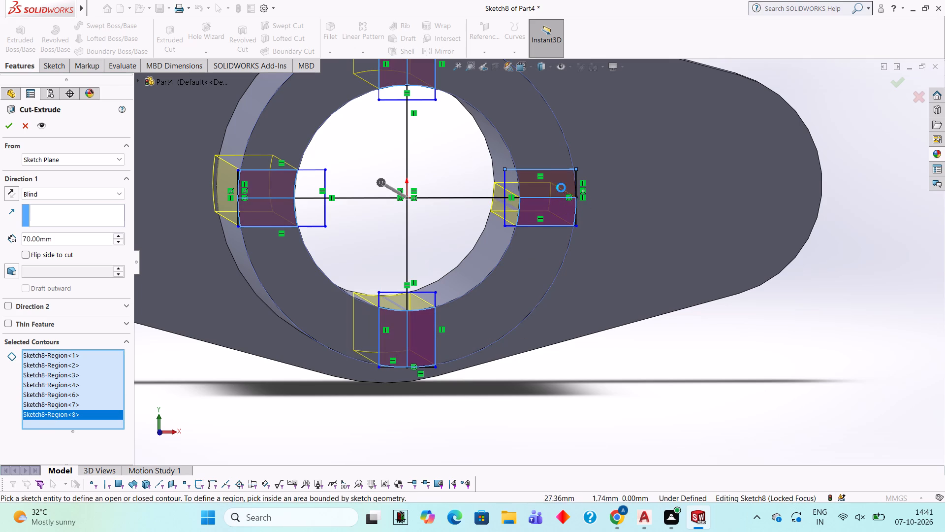
# Set the notch cut's blind depth to 5 mm and complete the cut.
pyautogui.moveTo(582, 218); pyautogui.dragTo(559, 133, button='middle')
pyautogui.scroll(7, 466, 202)
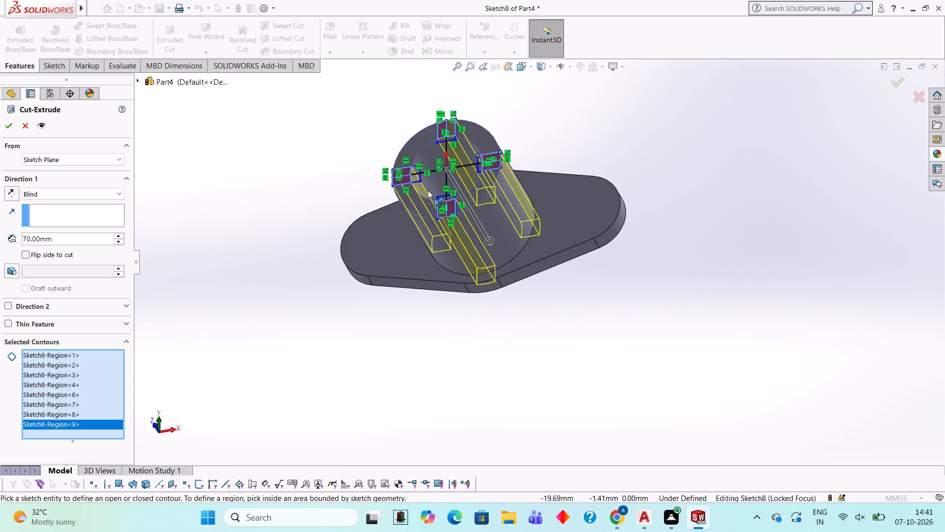
pyautogui.click(69, 236)
pyautogui.press('BackSpace')
pyautogui.press('BackSpace')
pyautogui.press('BackSpace')
pyautogui.press('BackSpace')
pyautogui.press('BackSpace')
pyautogui.press('BackSpace')
pyautogui.press('BackSpace')
pyautogui.press('BackSpace')
pyautogui.press('BackSpace')
pyautogui.press('BackSpace')
pyautogui.press('BackSpace')
pyautogui.press('BackSpace')
pyautogui.press('BackSpace')
pyautogui.press('BackSpace')
pyautogui.press('BackSpace')
pyautogui.press('BackSpace')
pyautogui.press('BackSpace')
pyautogui.press('BackSpace')
pyautogui.press('BackSpace')
pyautogui.press('BackSpace')
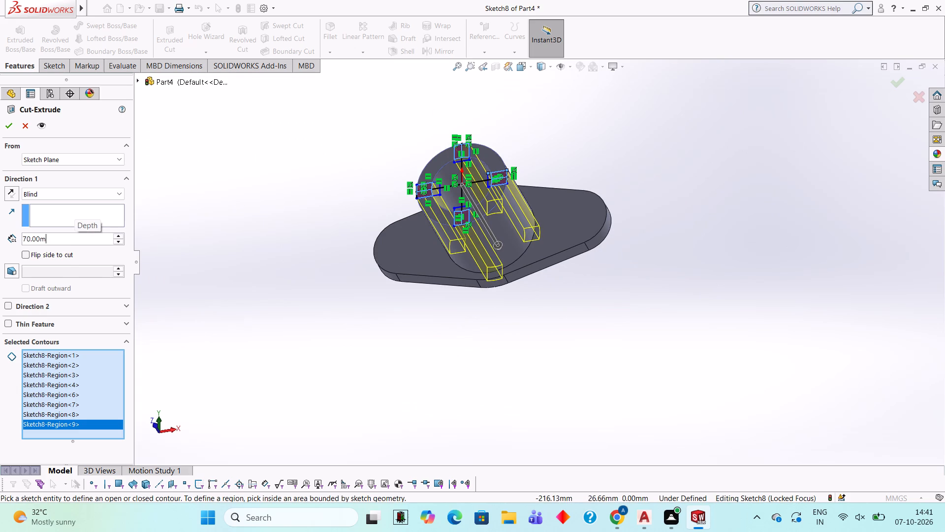
pyautogui.press('5')
pyautogui.press('Return')
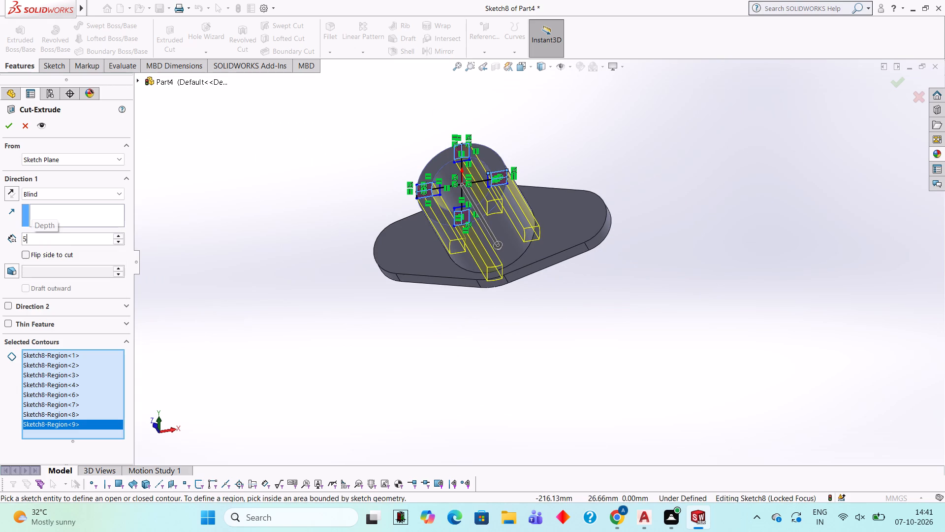
pyautogui.click(14, 126)
pyautogui.click(326, 262)
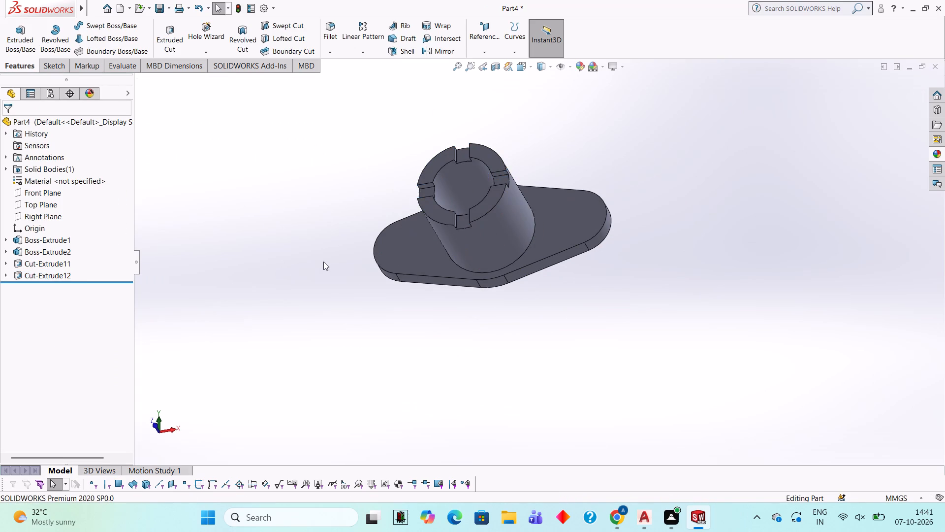
# On the plate's boss-side face, sketch two circles of 12.5 mm radius, centred on the plate's rounded ends at negative and positive X.
pyautogui.scroll(1, 295, 223)
pyautogui.moveTo(312, 220); pyautogui.dragTo(368, 195, button='middle')
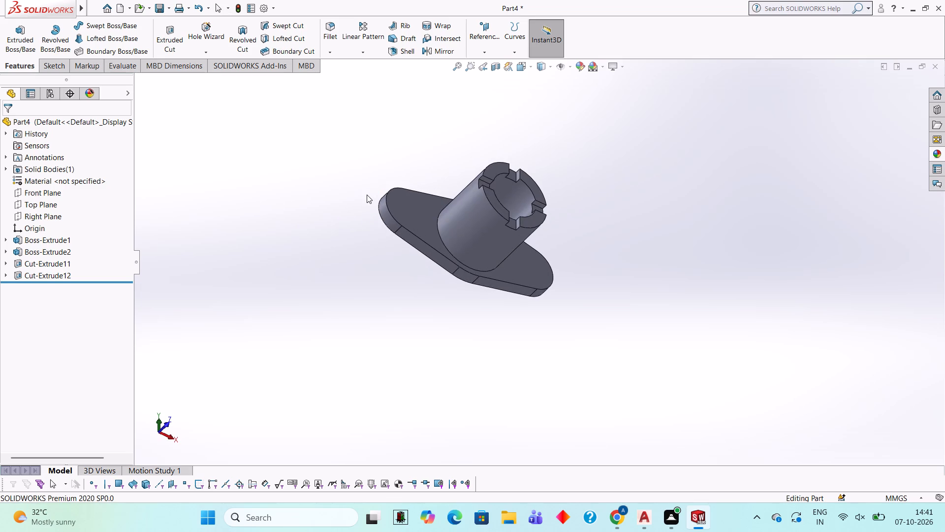
pyautogui.moveTo(471, 240); pyautogui.dragTo(449, 289, button='middle')
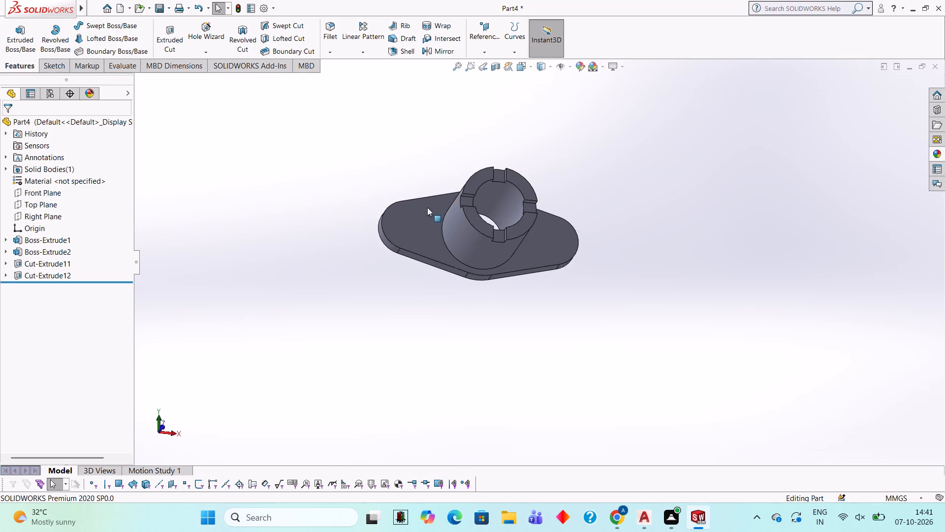
pyautogui.moveTo(601, 371); pyautogui.dragTo(592, 417, button='middle')
pyautogui.click(432, 213)
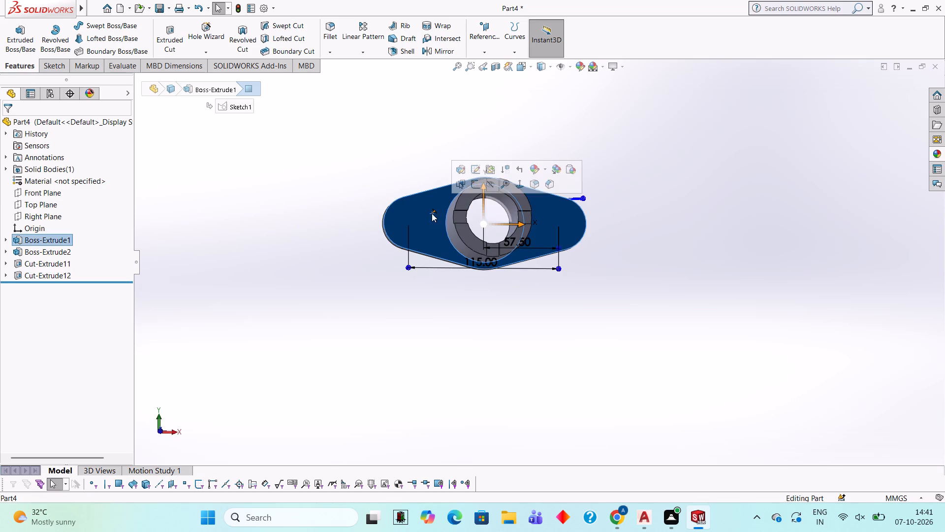
pyautogui.click(478, 185)
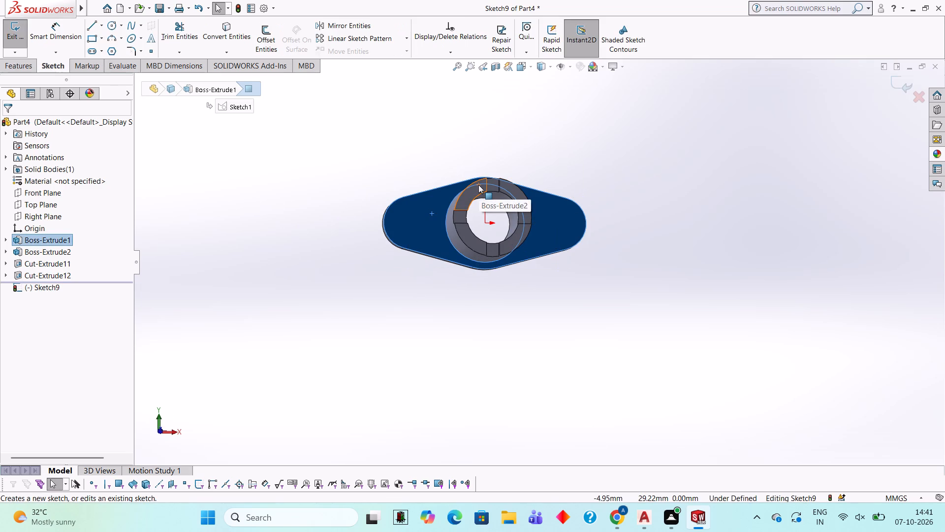
pyautogui.hotkey('ctrl', '8')
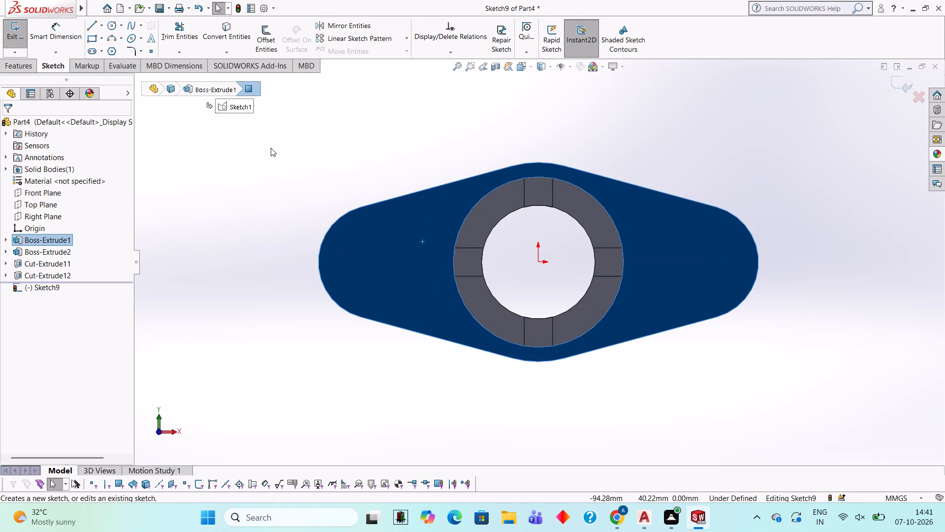
pyautogui.click(110, 24)
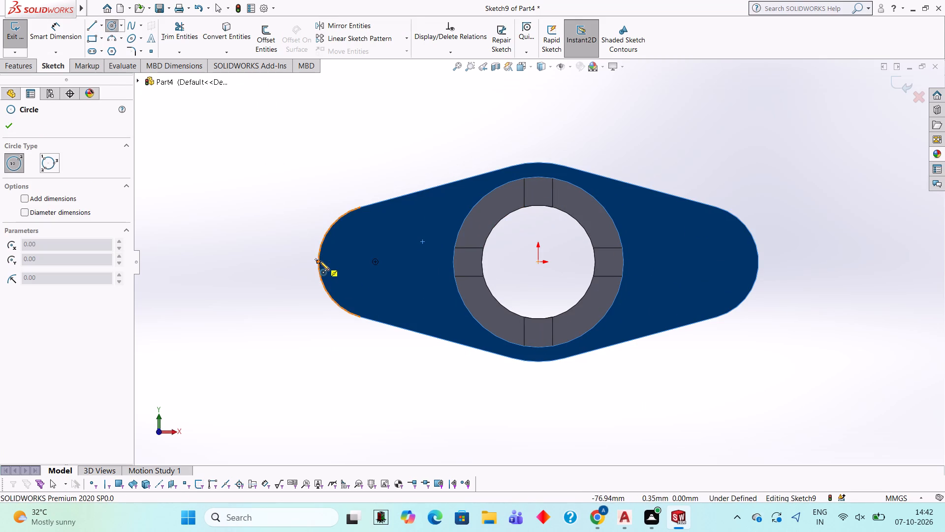
pyautogui.click(375, 261)
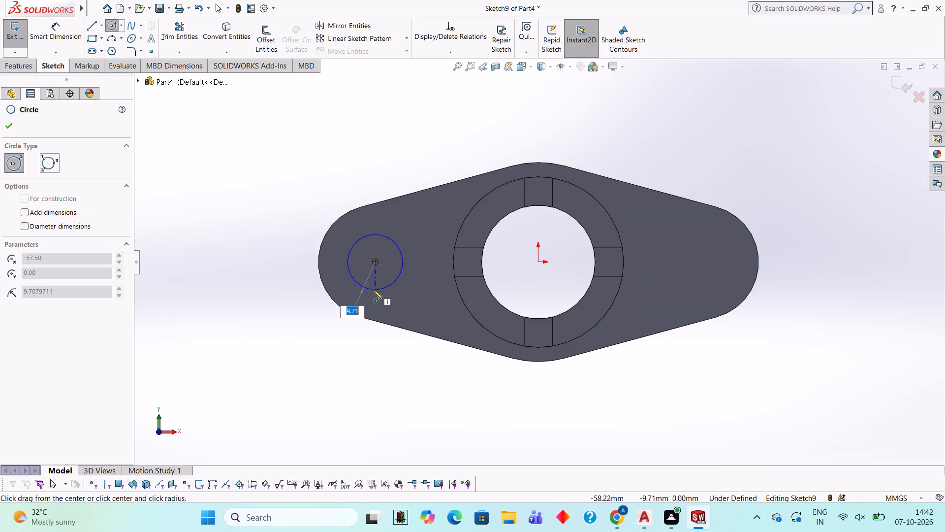
pyautogui.write('12.5')
pyautogui.press('Return')
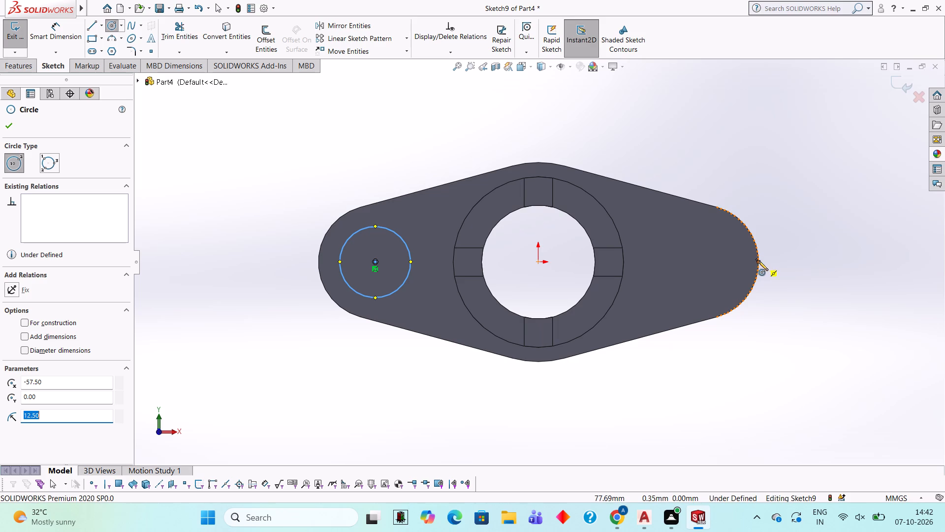
pyautogui.click(700, 262)
pyautogui.write('12.5')
pyautogui.press('Return')
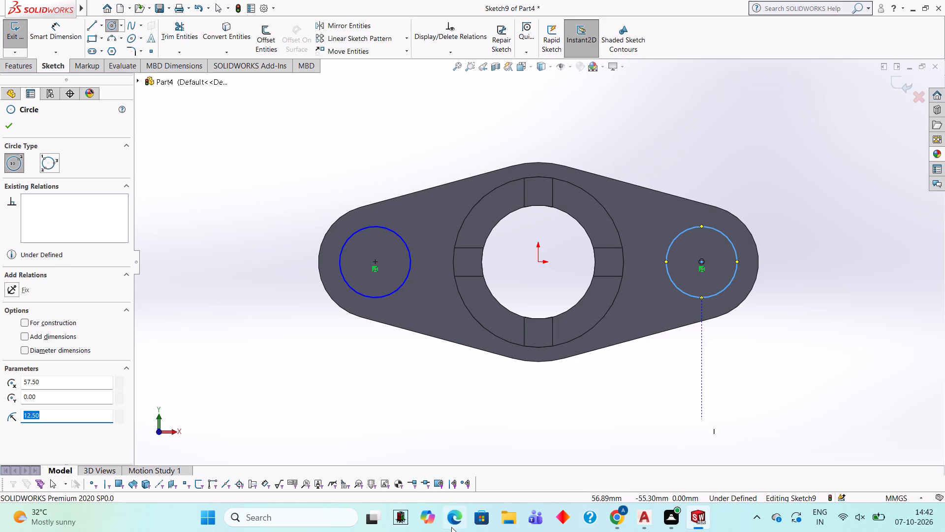
# Extrude-cut the two circles 10 mm deep through the plate.
pyautogui.moveTo(633, 405); pyautogui.dragTo(622, 312, button='middle')
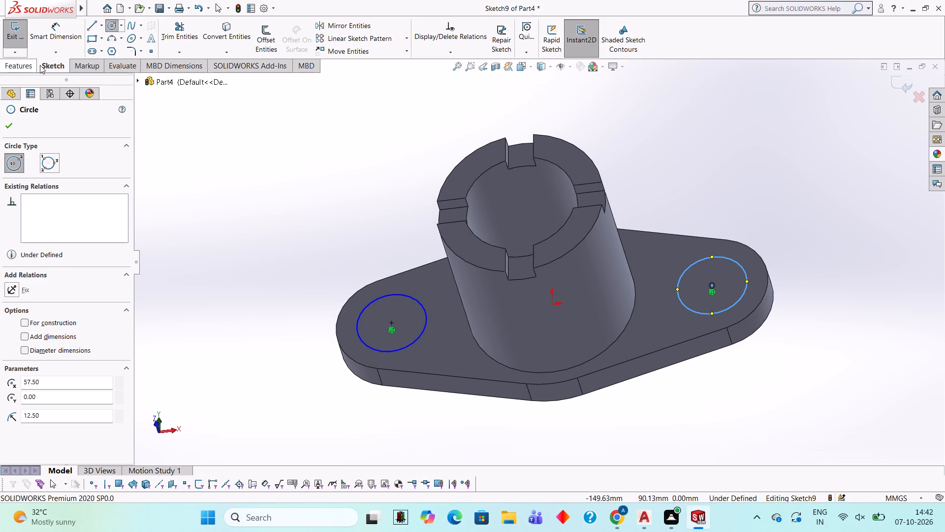
pyautogui.click(31, 61)
pyautogui.click(172, 31)
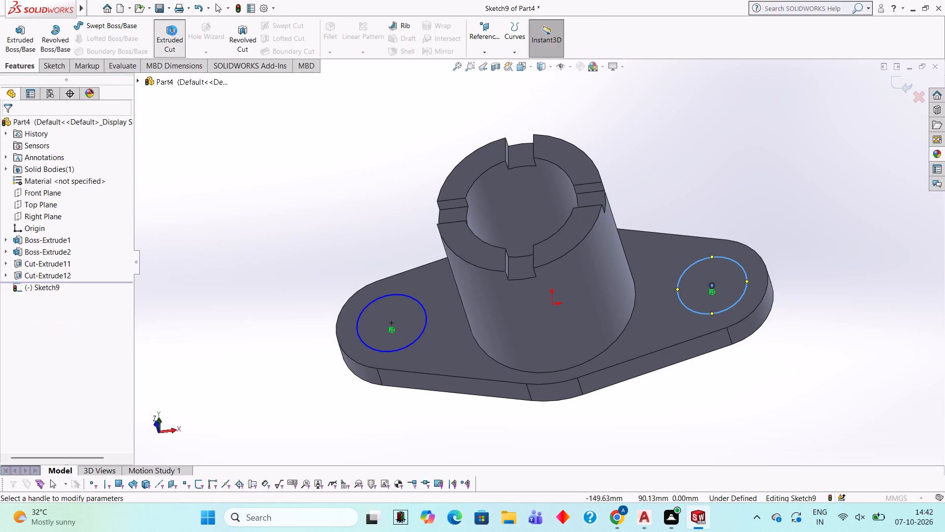
pyautogui.scroll(-1, 490, 322)
pyautogui.moveTo(494, 348); pyautogui.dragTo(497, 169, button='middle')
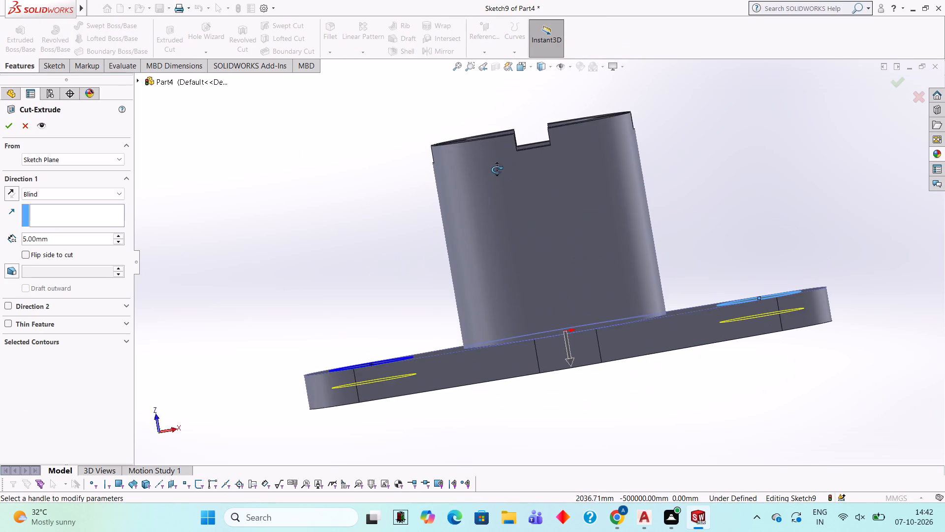
pyautogui.moveTo(497, 169); pyautogui.dragTo(492, 160, button='middle')
pyautogui.click(74, 243)
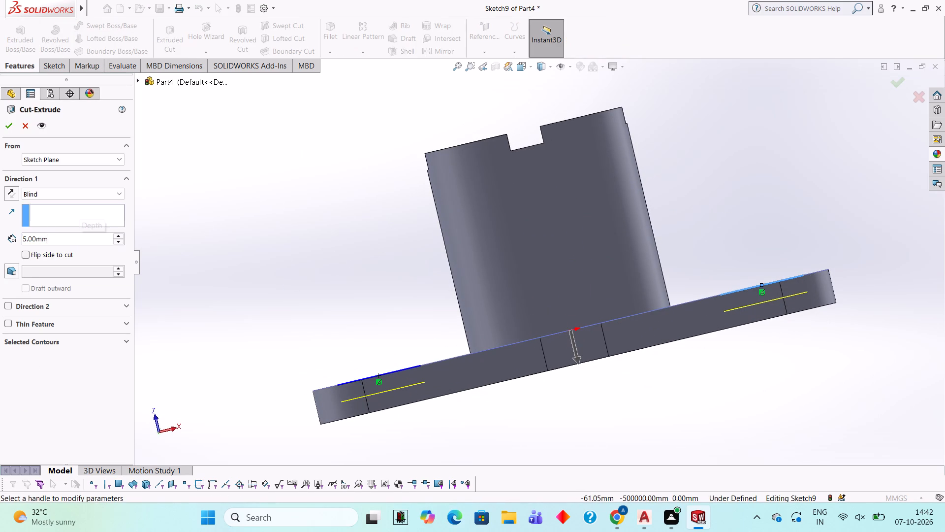
pyautogui.press('BackSpace')
pyautogui.press('BackSpace')
pyautogui.press('BackSpace')
pyautogui.press('BackSpace')
pyautogui.press('BackSpace')
pyautogui.press('BackSpace')
pyautogui.write('10')
pyautogui.press('Return')
pyautogui.click(12, 124)
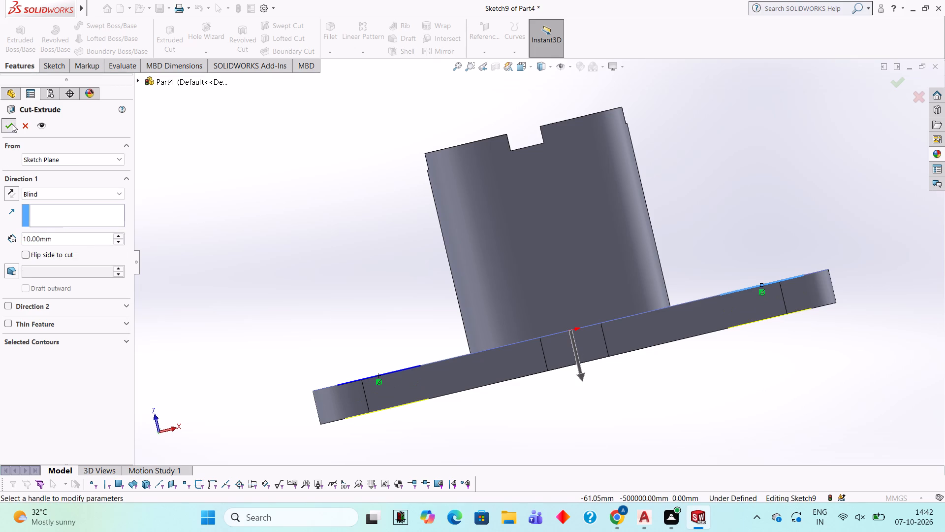
pyautogui.click(251, 176)
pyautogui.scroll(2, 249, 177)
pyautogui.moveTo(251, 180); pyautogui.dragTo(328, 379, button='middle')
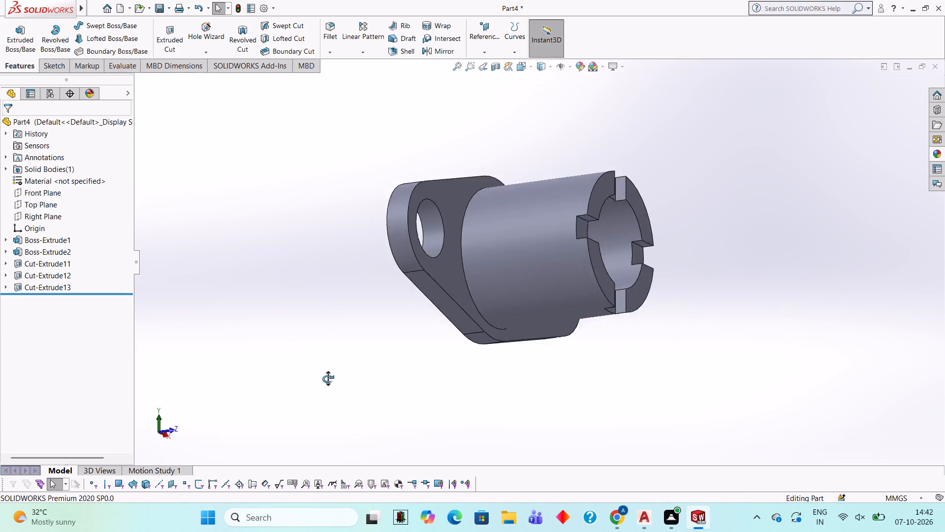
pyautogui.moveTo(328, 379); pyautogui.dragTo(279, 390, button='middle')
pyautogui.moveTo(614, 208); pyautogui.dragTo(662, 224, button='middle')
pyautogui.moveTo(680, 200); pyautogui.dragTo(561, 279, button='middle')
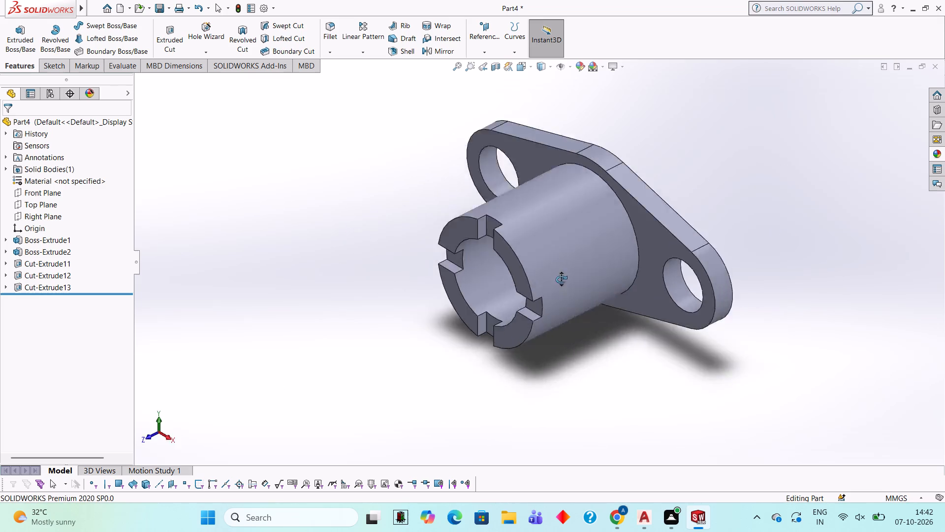
# Apply the solid yellow appearance to the whole body of the flanged part.
pyautogui.moveTo(561, 279); pyautogui.dragTo(579, 143, button='middle')
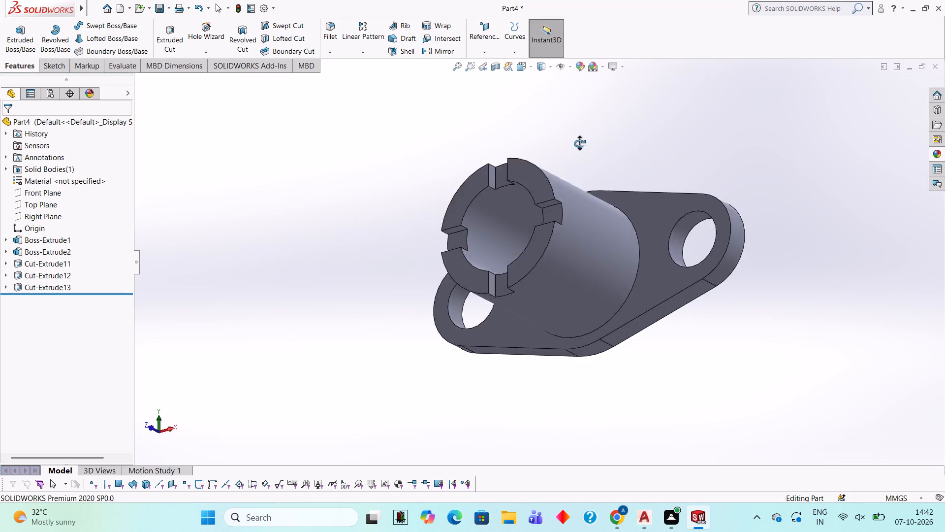
pyautogui.moveTo(579, 143); pyautogui.dragTo(596, 162, button='middle')
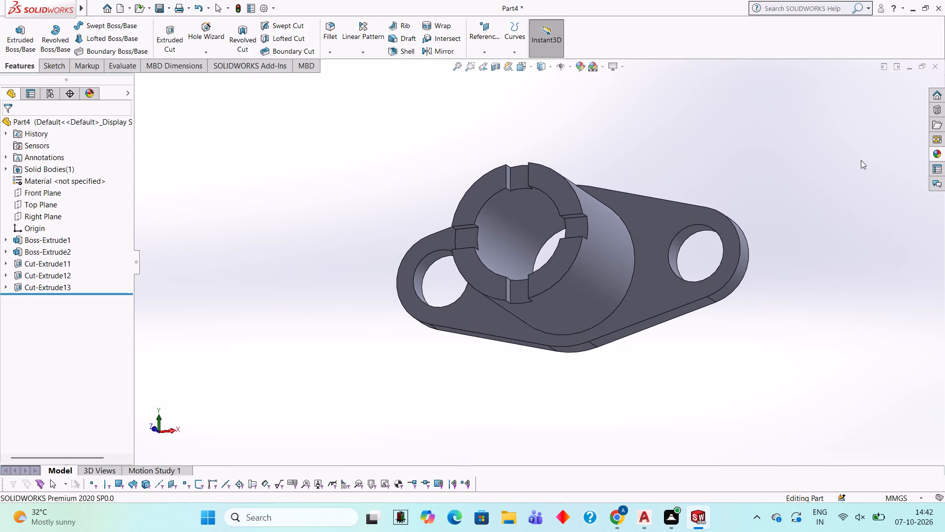
pyautogui.click(936, 153)
pyautogui.scroll(-5, 839, 361)
pyautogui.scroll(2, 846, 267)
pyautogui.moveTo(840, 415); pyautogui.dragTo(607, 254)
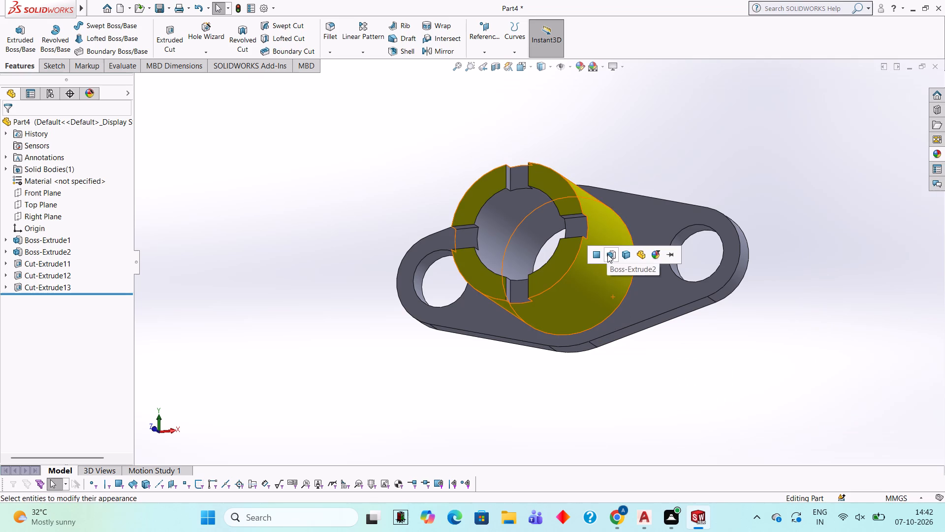
pyautogui.click(638, 252)
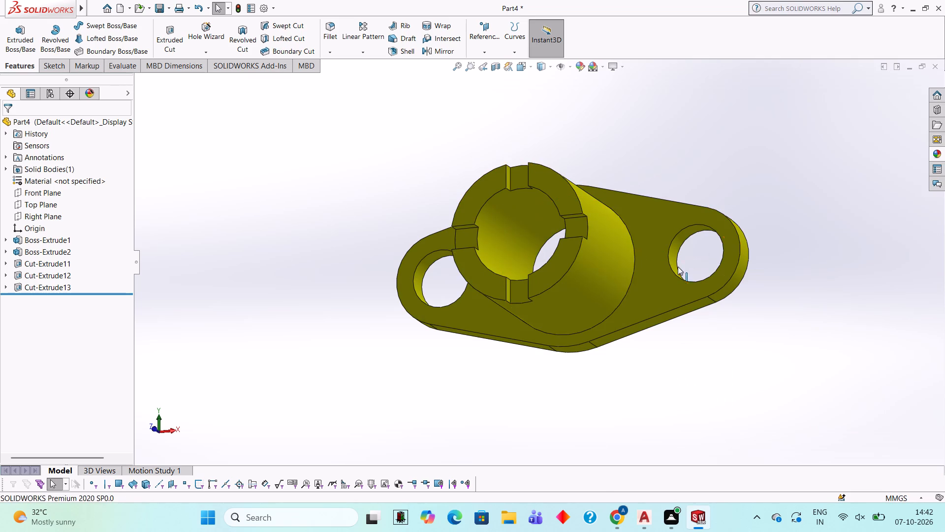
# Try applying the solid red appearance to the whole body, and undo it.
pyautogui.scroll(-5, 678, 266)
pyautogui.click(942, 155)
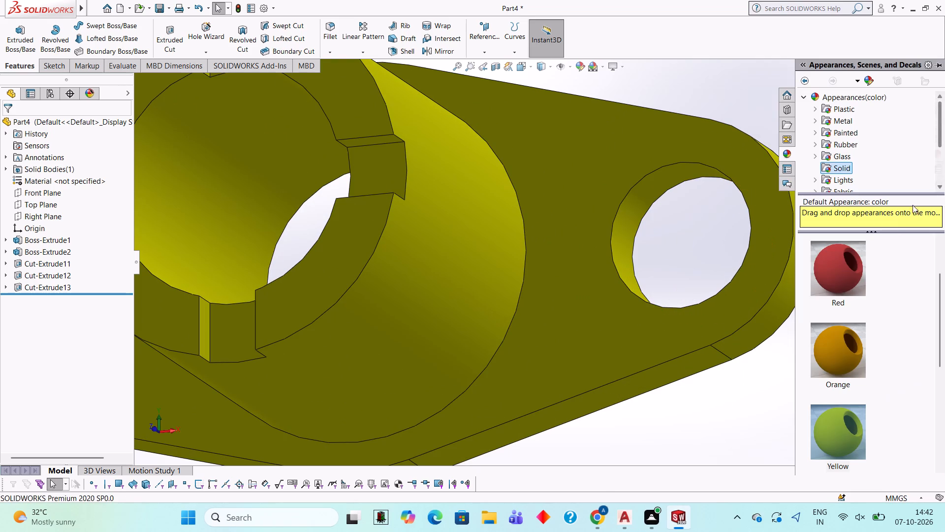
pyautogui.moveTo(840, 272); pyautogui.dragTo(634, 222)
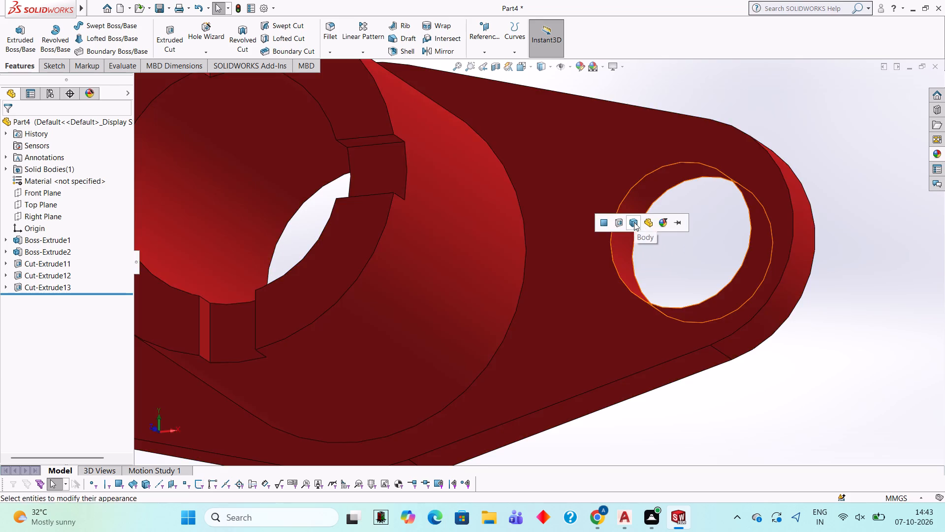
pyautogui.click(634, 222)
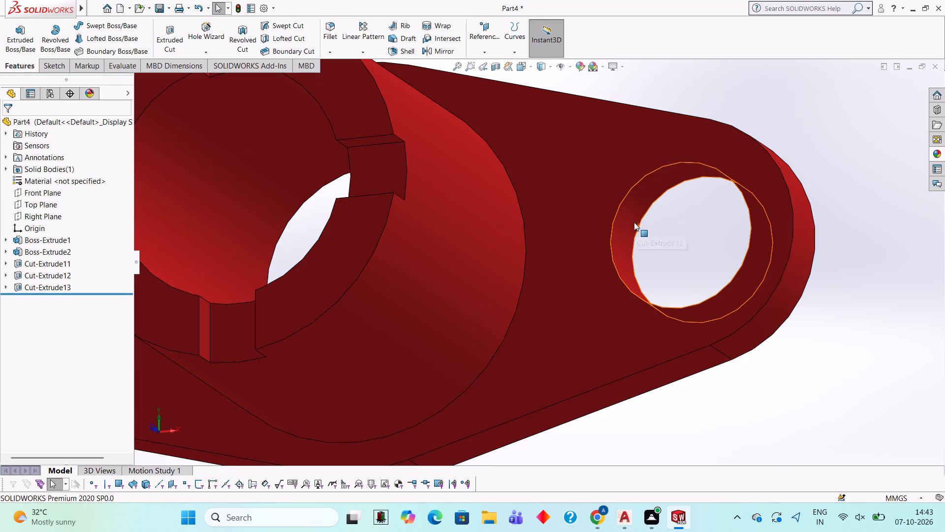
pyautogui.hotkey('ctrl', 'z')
# Apply the solid red appearance to the flange-hole cut feature so both hole walls are coloured.
pyautogui.click(942, 154)
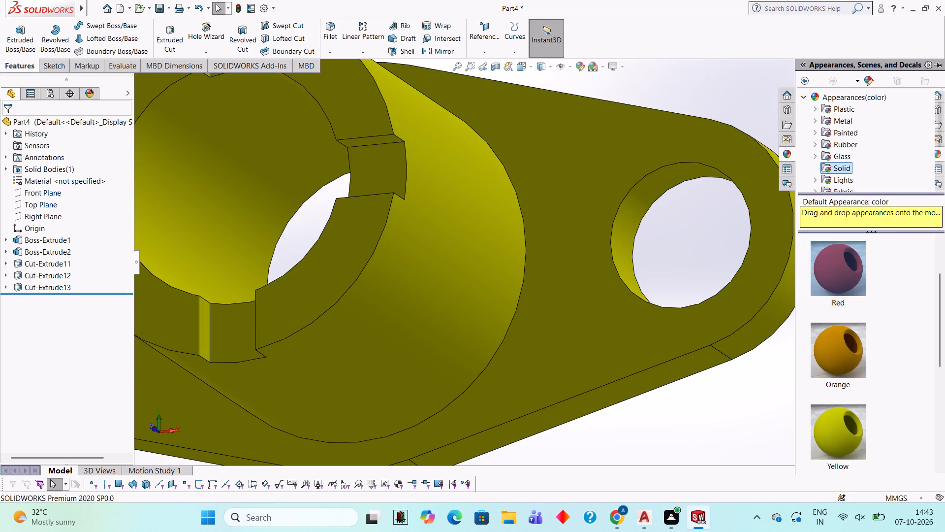
pyautogui.moveTo(838, 269); pyautogui.dragTo(621, 214)
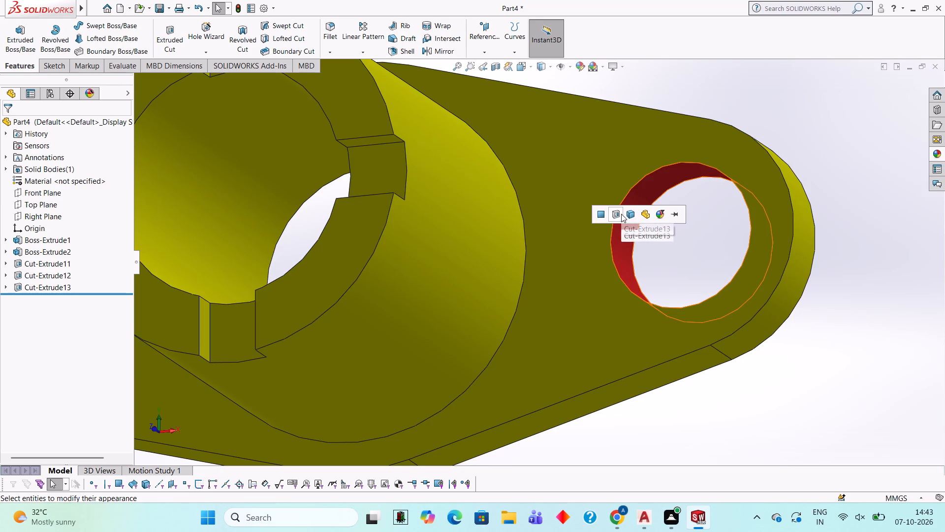
pyautogui.click(621, 214)
pyautogui.scroll(3, 621, 214)
pyautogui.scroll(2, 390, 210)
pyautogui.scroll(-2, 331, 215)
pyautogui.scroll(-2, 479, 165)
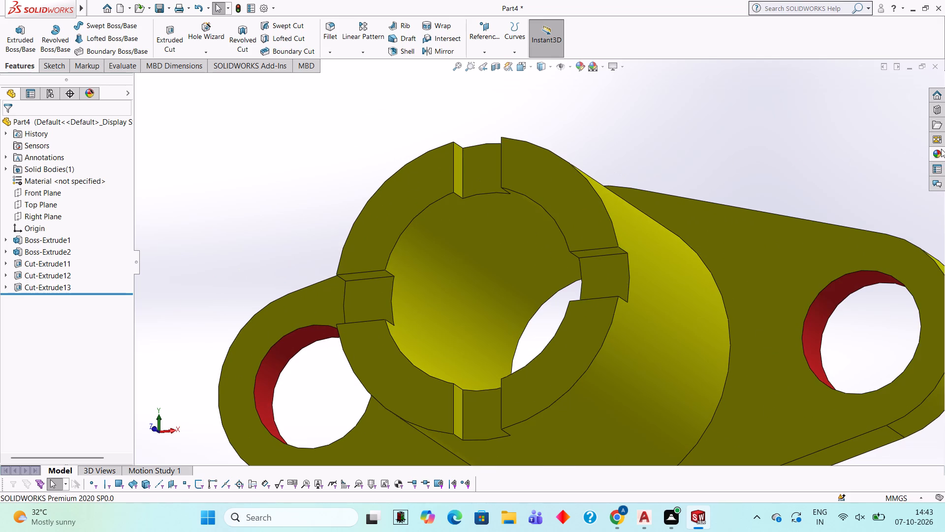
# Apply the solid red appearance to the notch cut feature at the end of the boss.
pyautogui.click(941, 149)
pyautogui.moveTo(853, 262); pyautogui.dragTo(509, 161)
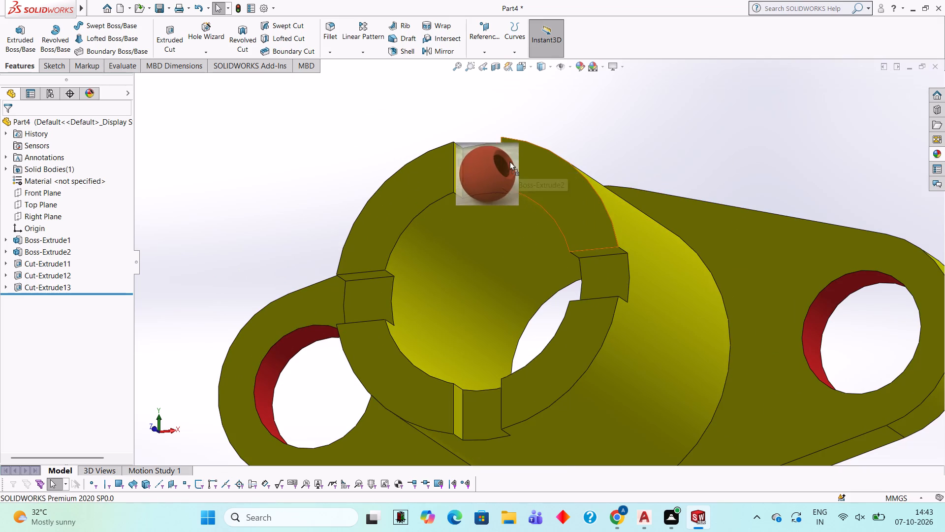
pyautogui.moveTo(509, 161); pyautogui.dragTo(498, 156)
pyautogui.click(498, 156)
# Examine the notches, flange holes and boss from several angles to check the applied colours.
pyautogui.scroll(4, 544, 227)
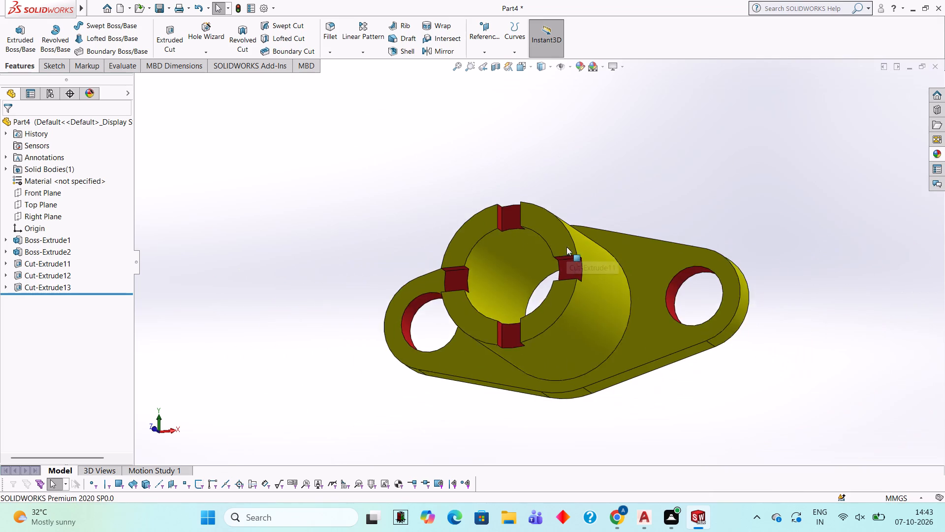
pyautogui.scroll(1, 567, 247)
pyautogui.moveTo(567, 247); pyautogui.dragTo(605, 209, button='middle')
pyautogui.scroll(-1, 627, 244)
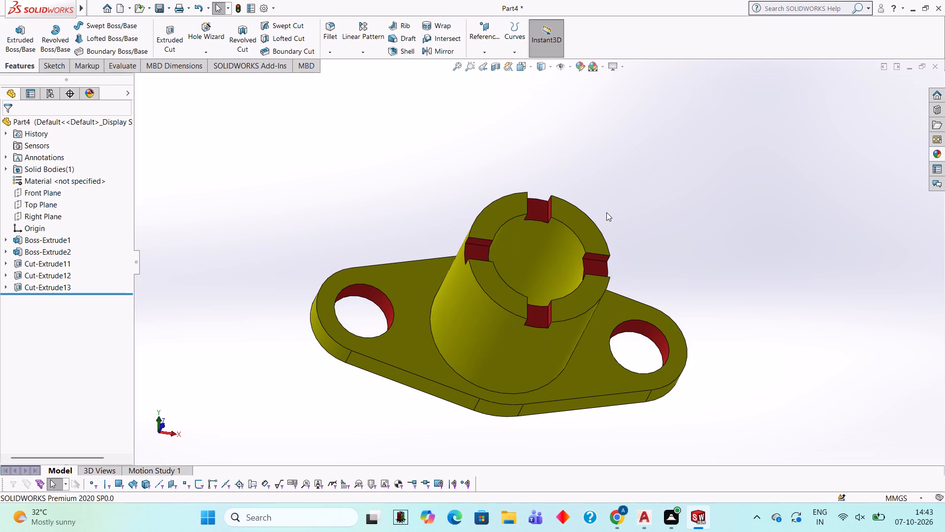
pyautogui.scroll(2, 593, 325)
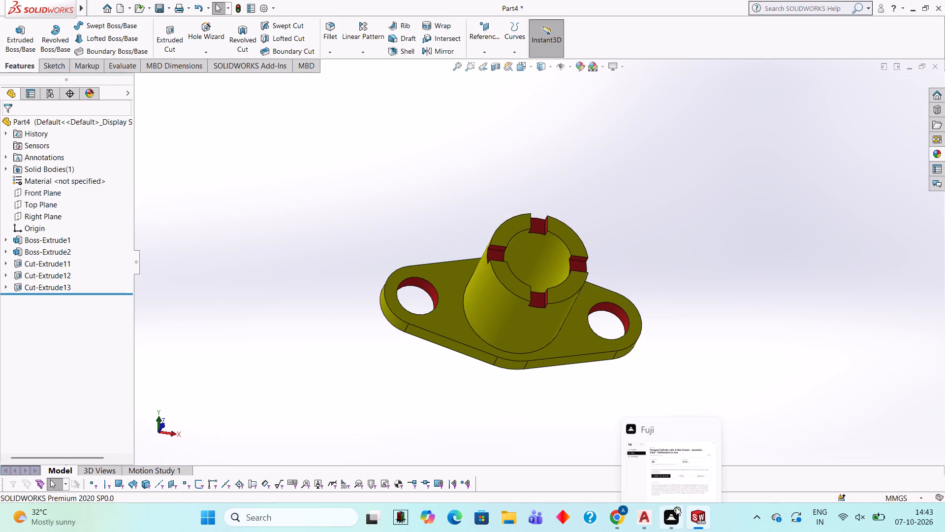
pyautogui.scroll(1, 611, 304)
pyautogui.moveTo(611, 304); pyautogui.dragTo(658, 402, button='middle')
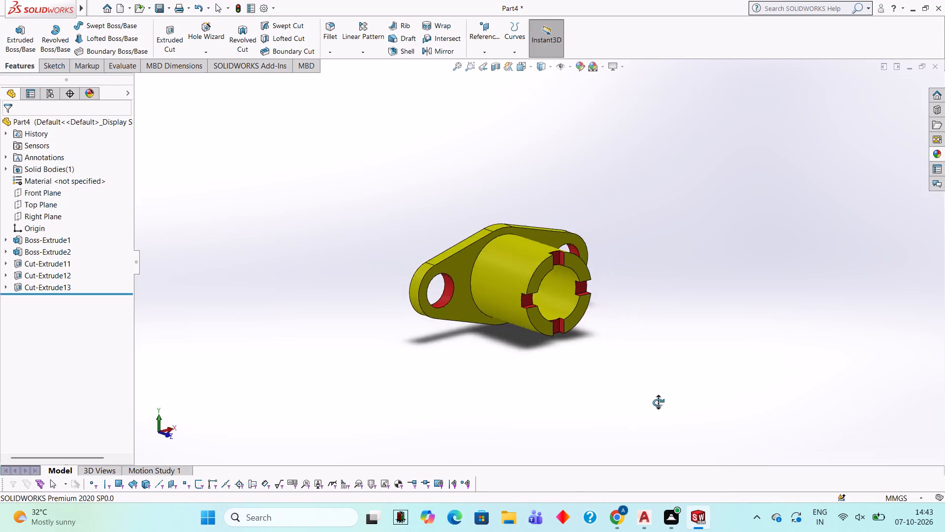
pyautogui.moveTo(658, 402); pyautogui.dragTo(669, 433, button='middle')
pyautogui.scroll(-3, 466, 236)
pyautogui.scroll(-1, 714, 328)
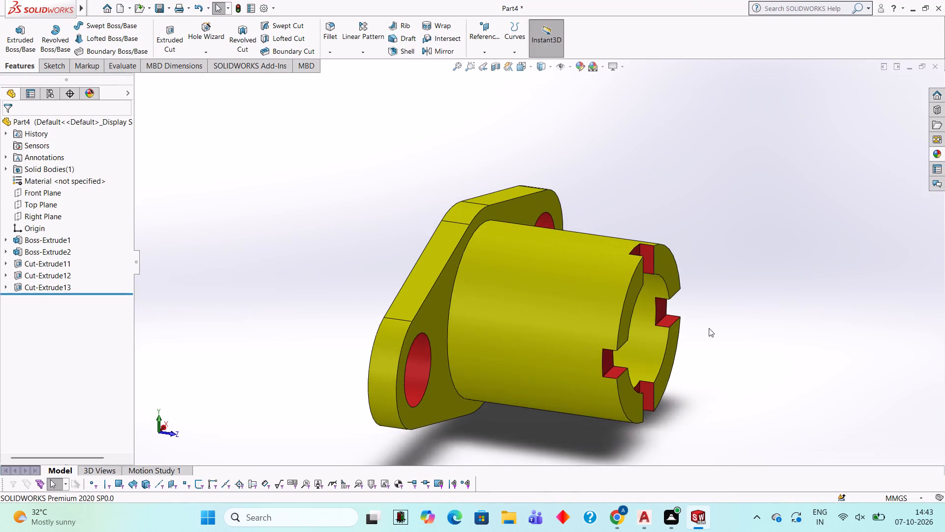
pyautogui.scroll(-1, 709, 328)
pyautogui.moveTo(682, 327); pyautogui.dragTo(579, 233, button='middle')
pyautogui.scroll(3, 580, 233)
pyautogui.moveTo(596, 324); pyautogui.dragTo(583, 225, button='middle')
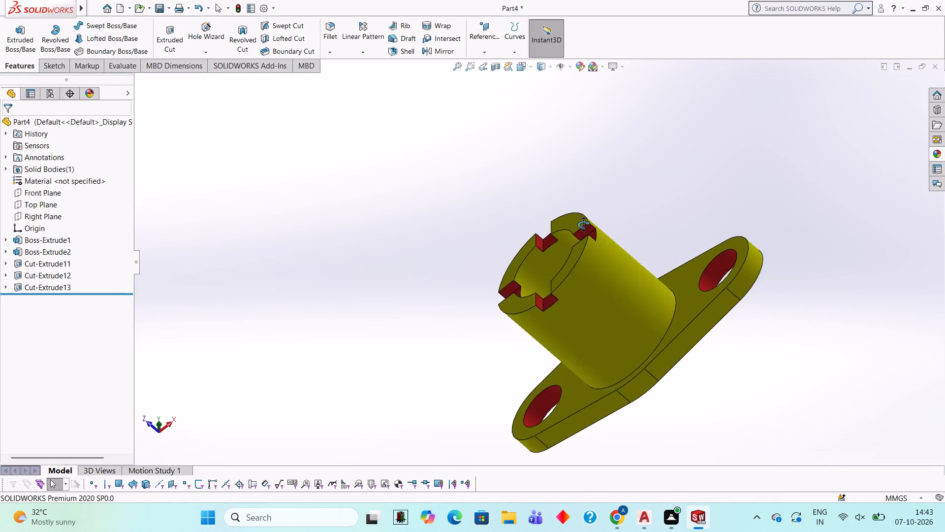
pyautogui.moveTo(583, 225); pyautogui.dragTo(585, 224, button='middle')
# Apply the solid blue appearance to the cylindrical boss feature.
pyautogui.click(937, 150)
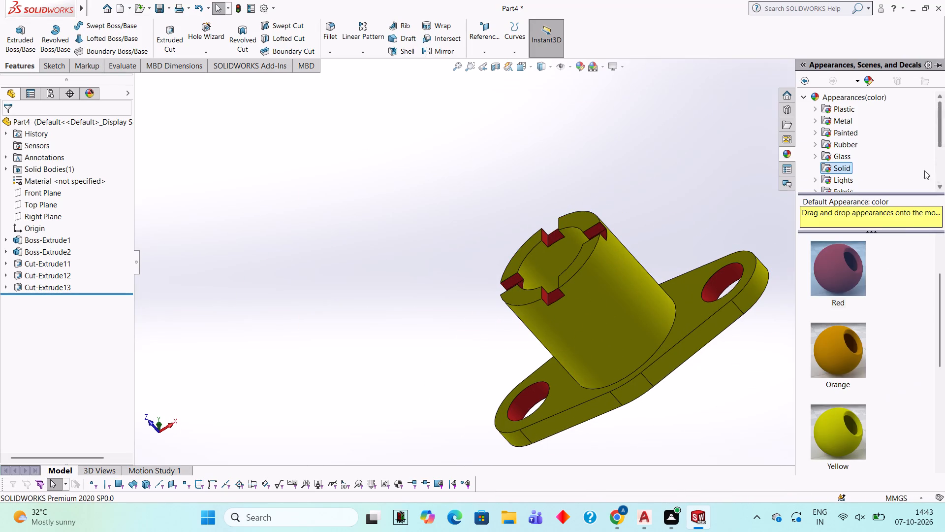
pyautogui.scroll(-4, 854, 300)
pyautogui.moveTo(848, 351); pyautogui.dragTo(598, 307)
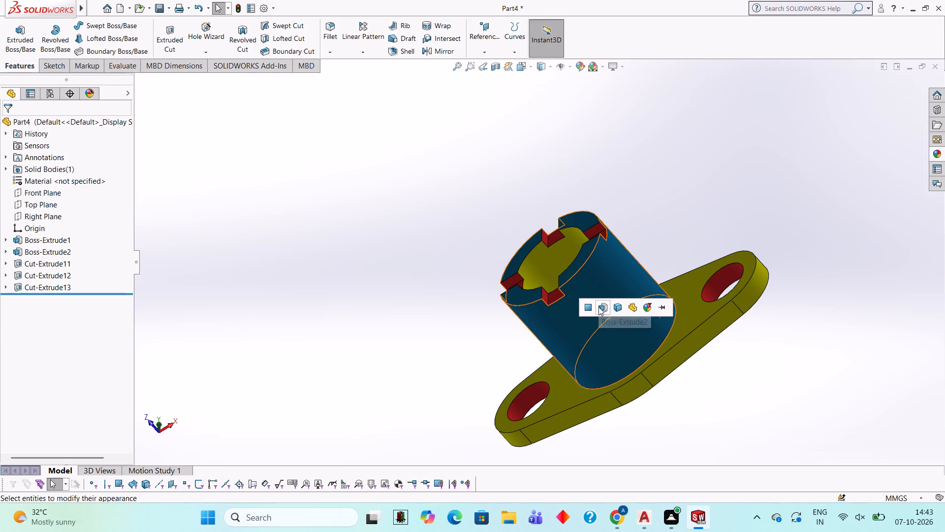
pyautogui.click(598, 307)
pyautogui.scroll(2, 598, 307)
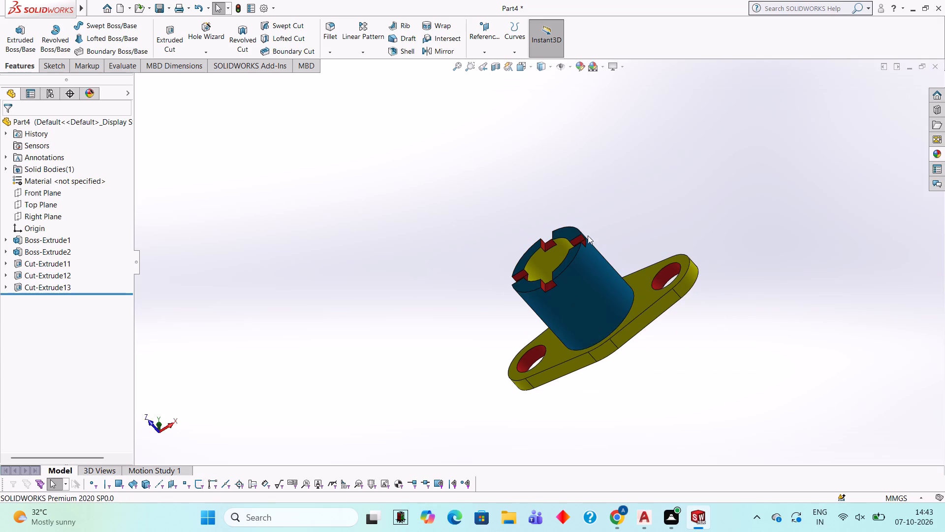
# Apply the solid green appearance to the inner face of the boss's central bore.
pyautogui.scroll(-6, 551, 234)
pyautogui.click(939, 156)
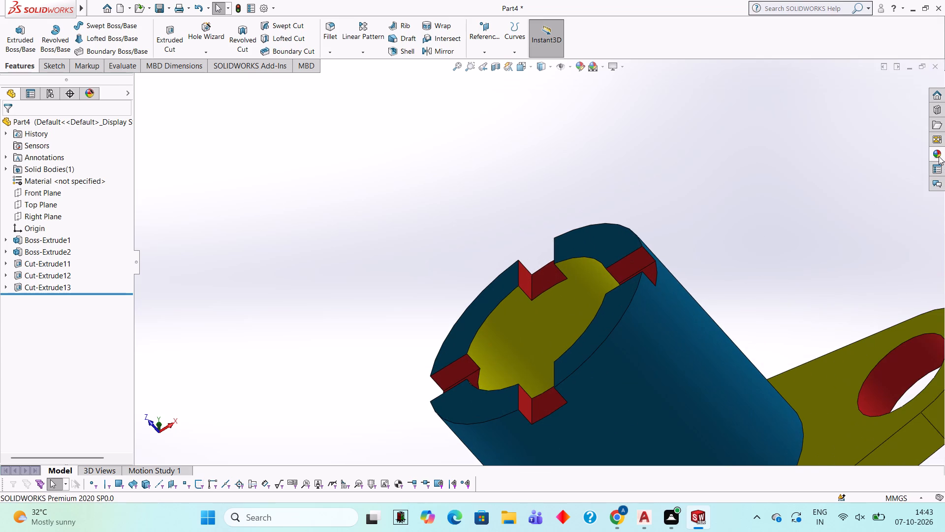
pyautogui.moveTo(842, 276); pyautogui.dragTo(533, 333)
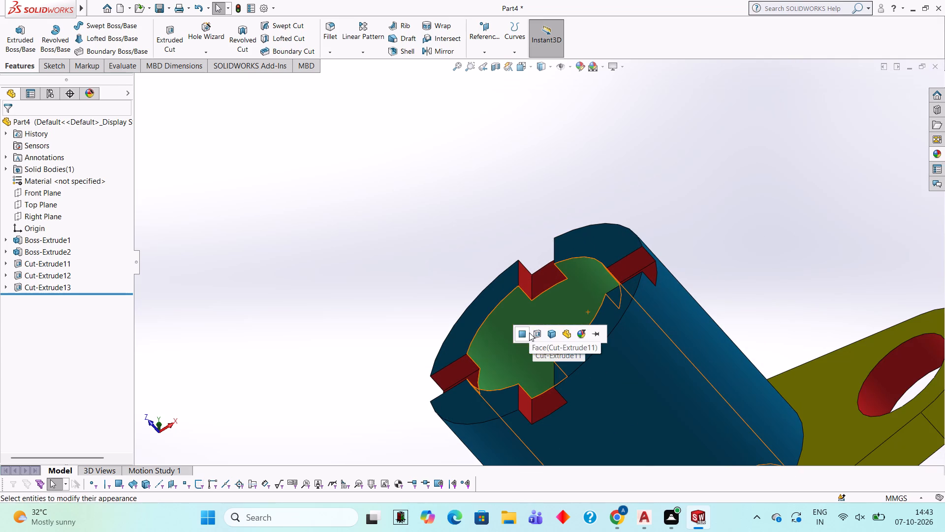
pyautogui.click(529, 332)
# Examine the fully coloured part from the front, back and sides, including the bore, notches and flange holes.
pyautogui.scroll(9, 529, 332)
pyautogui.moveTo(556, 335); pyautogui.dragTo(604, 377, button='middle')
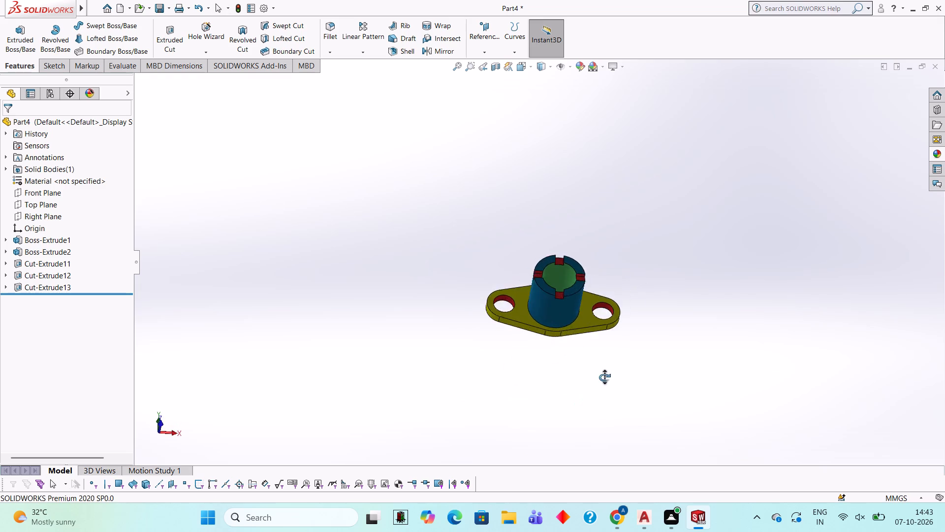
pyautogui.moveTo(604, 377); pyautogui.dragTo(599, 313, button='middle')
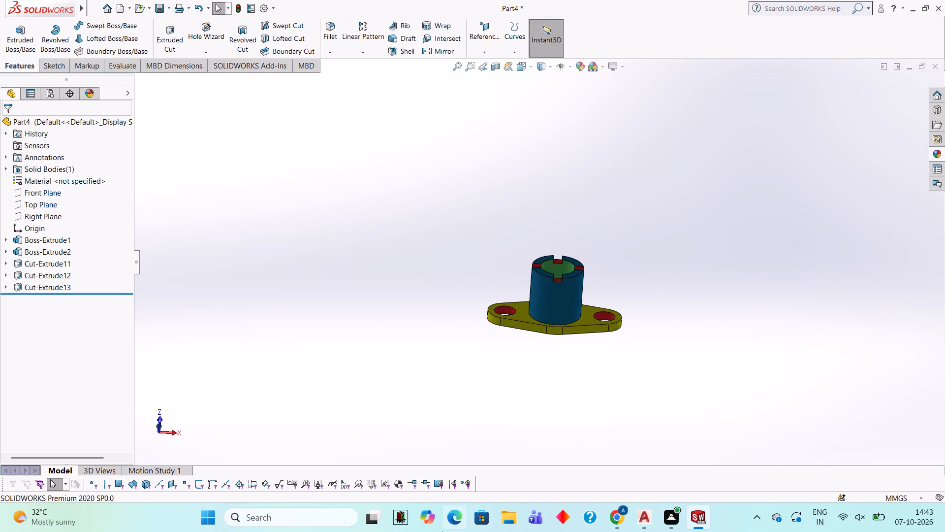
pyautogui.moveTo(613, 238); pyautogui.dragTo(613, 264, button='middle')
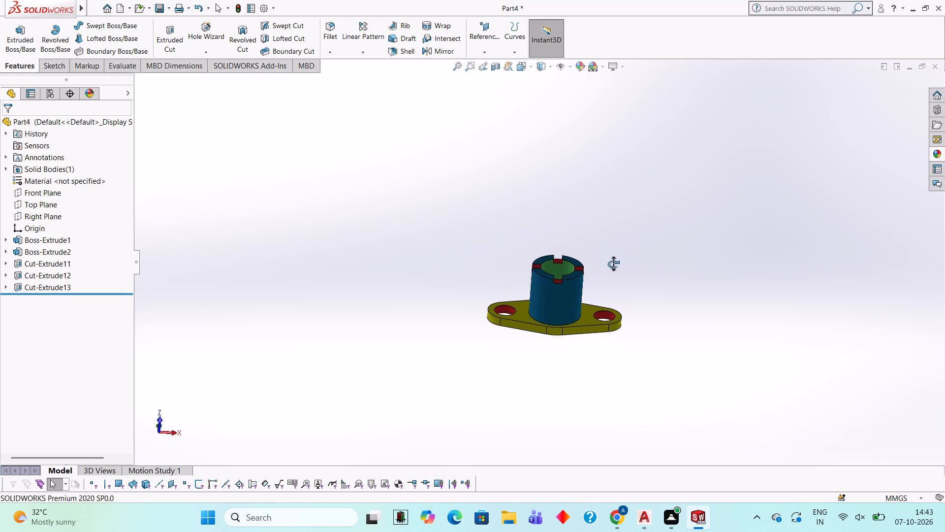
pyautogui.moveTo(613, 264); pyautogui.dragTo(528, 399, button='middle')
pyautogui.moveTo(648, 284); pyautogui.dragTo(588, 301, button='middle')
pyautogui.scroll(-1, 648, 284)
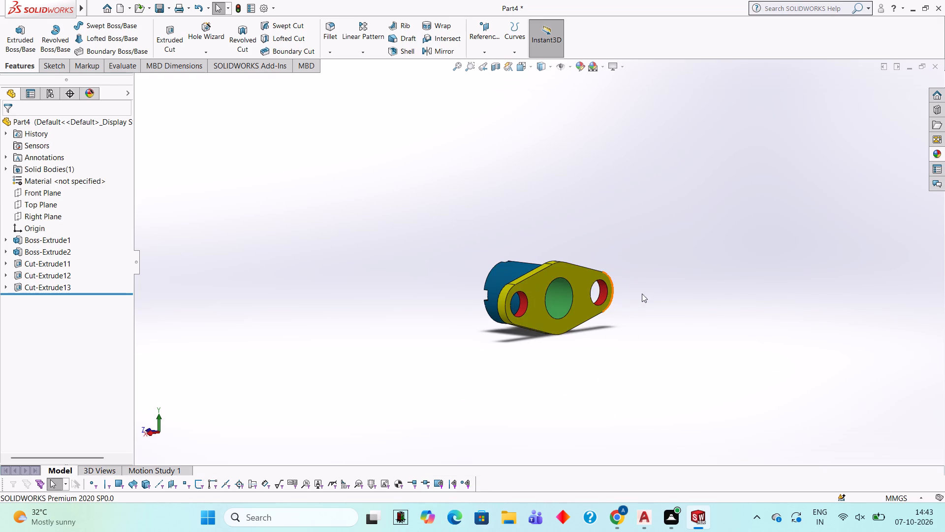
pyautogui.moveTo(650, 244); pyautogui.dragTo(740, 291, button='middle')
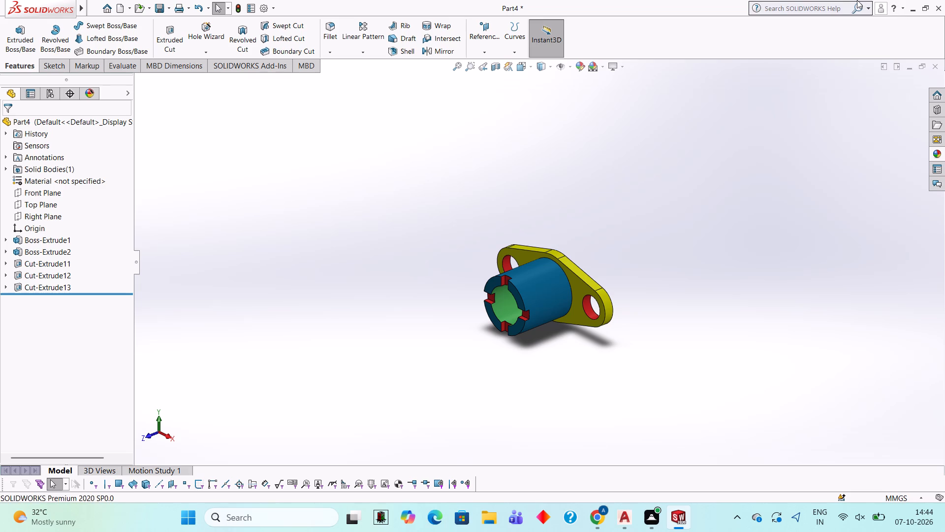
pyautogui.moveTo(652, 218); pyautogui.dragTo(641, 283, button='middle')
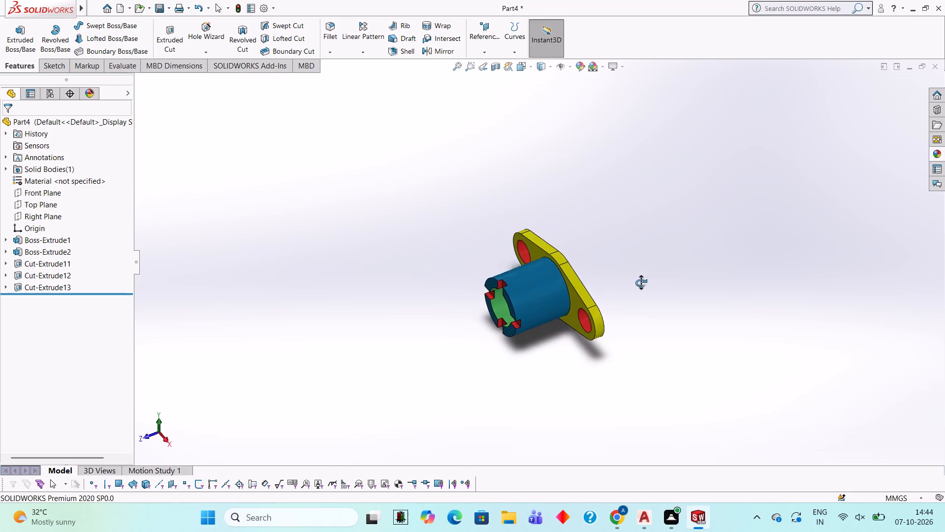
pyautogui.moveTo(641, 283); pyautogui.dragTo(588, 242, button='middle')
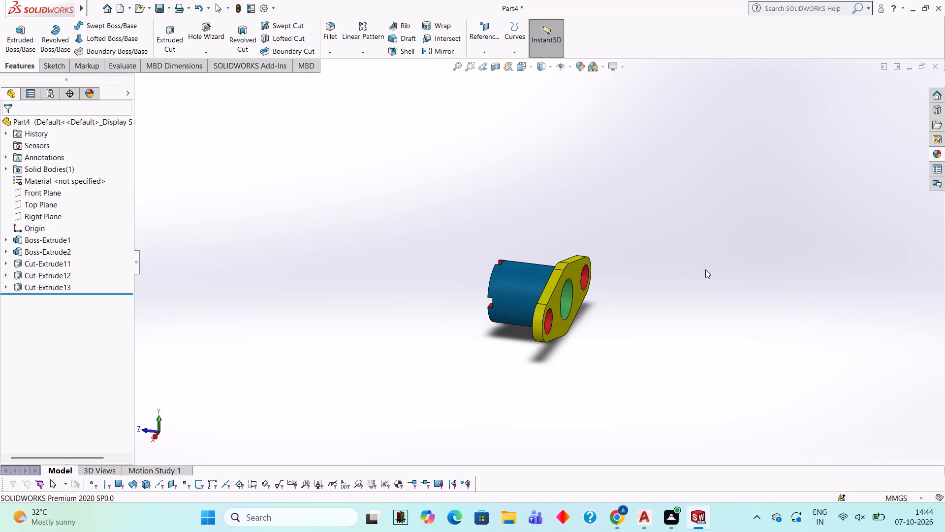
pyautogui.moveTo(715, 233); pyautogui.dragTo(731, 273, button='middle')
pyautogui.scroll(-1, 702, 257)
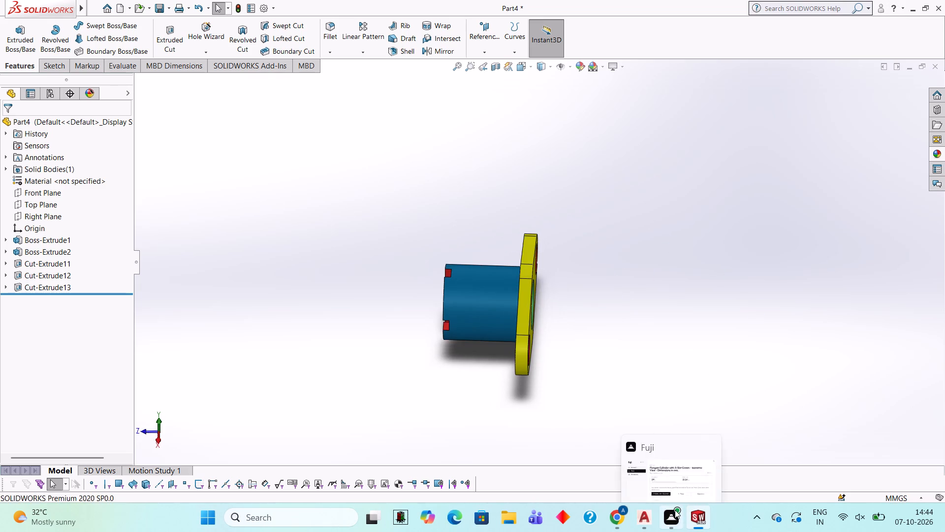
pyautogui.moveTo(618, 251); pyautogui.dragTo(696, 173, button='middle')
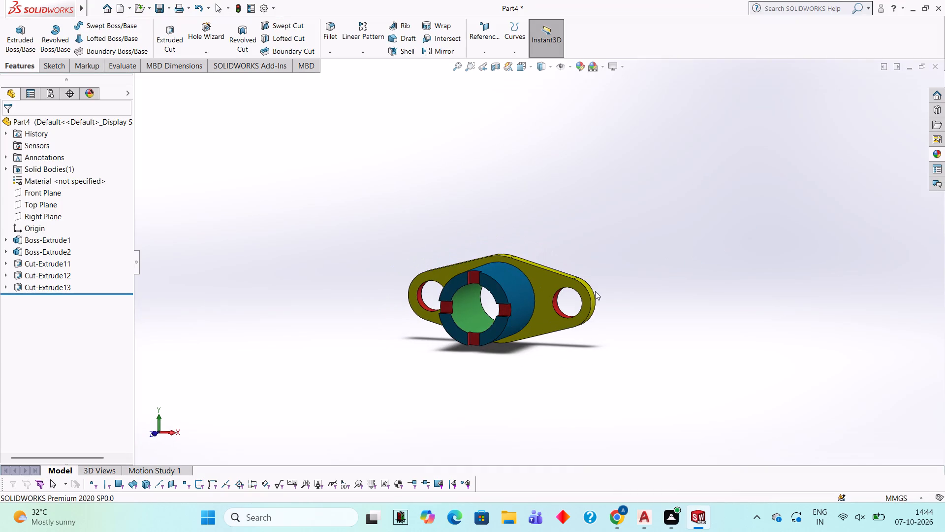
pyautogui.moveTo(595, 291); pyautogui.dragTo(576, 340, button='middle')
pyautogui.moveTo(684, 223); pyautogui.dragTo(655, 245, button='middle')
pyautogui.moveTo(663, 313); pyautogui.dragTo(651, 240, button='middle')
pyautogui.moveTo(642, 265); pyautogui.dragTo(738, 292, button='middle')
pyautogui.moveTo(669, 182); pyautogui.dragTo(601, 266, button='middle')
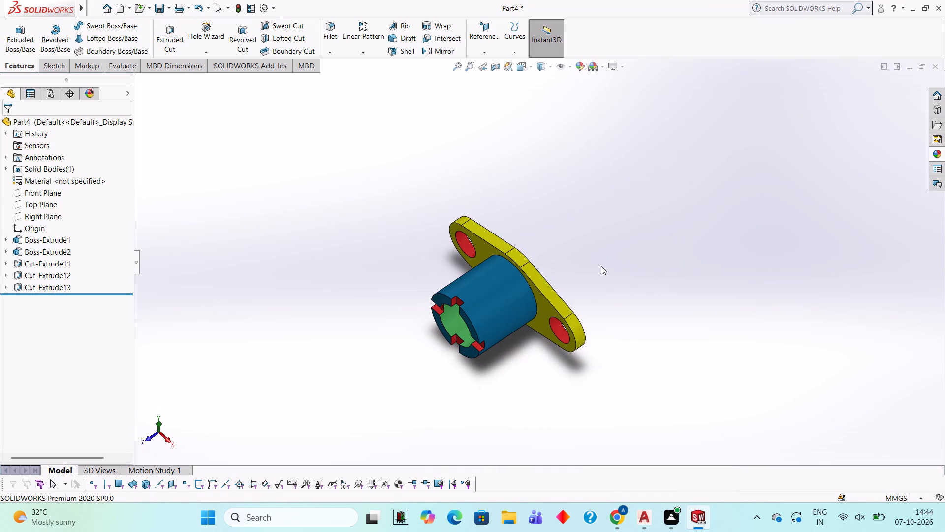
pyautogui.moveTo(629, 179); pyautogui.dragTo(669, 195, button='middle')
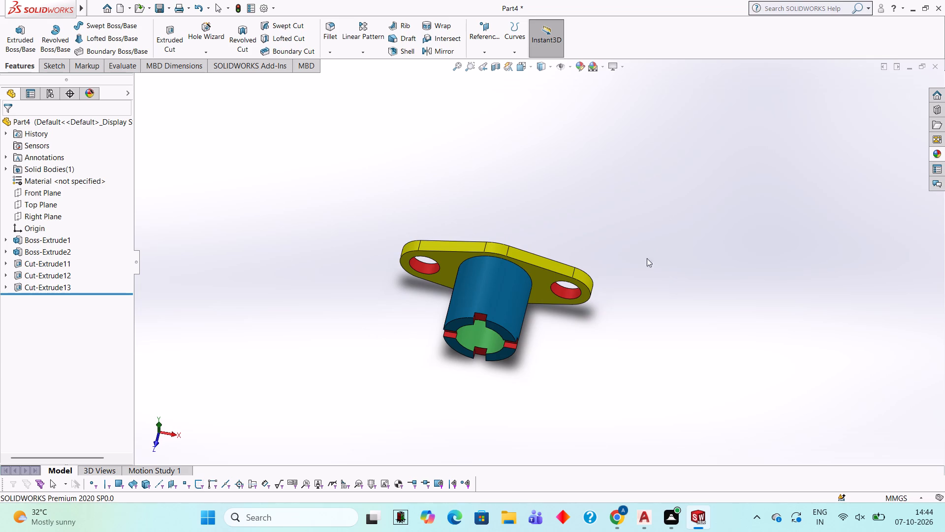
pyautogui.scroll(-1, 708, 322)
pyautogui.moveTo(695, 339); pyautogui.dragTo(671, 268, button='middle')
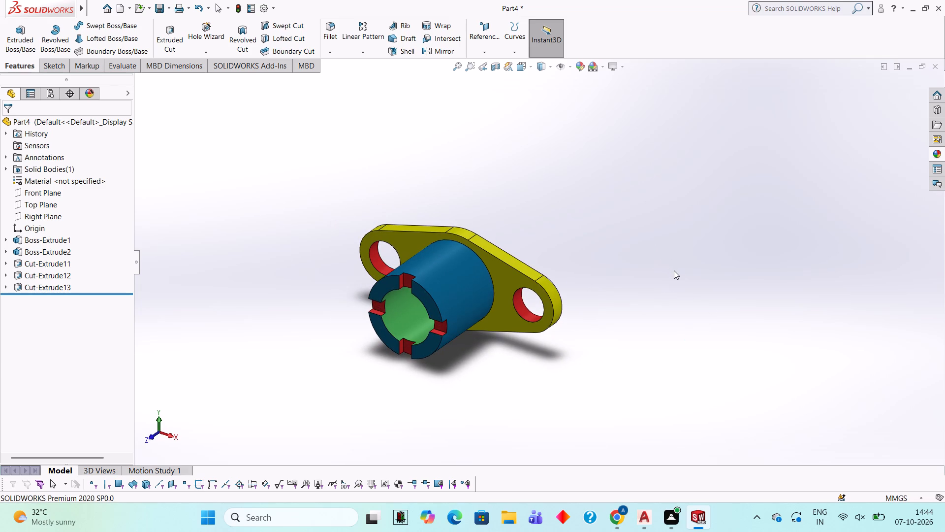
pyautogui.moveTo(650, 263); pyautogui.dragTo(657, 268, button='middle')
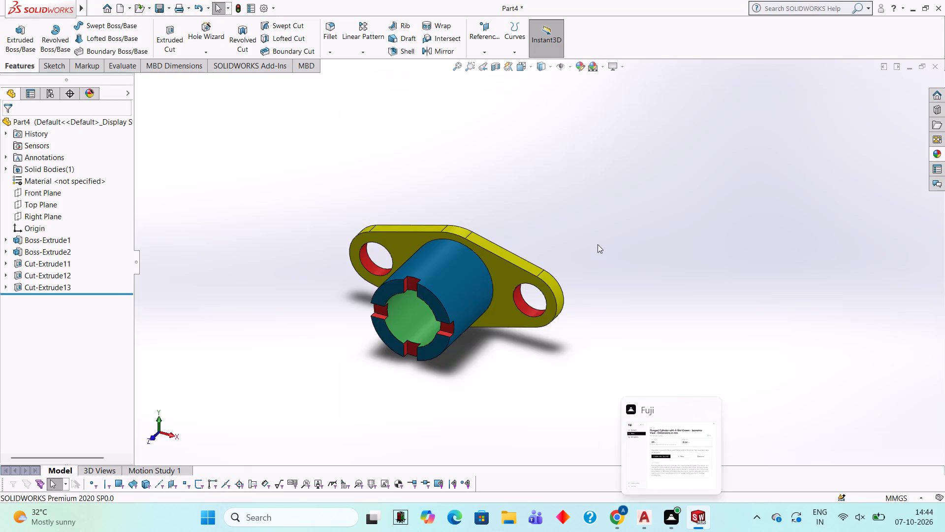
pyautogui.moveTo(647, 215); pyautogui.dragTo(640, 172, button='middle')
pyautogui.scroll(1, 640, 172)
pyautogui.scroll(-1, 603, 312)
pyautogui.moveTo(601, 329); pyautogui.dragTo(598, 256, button='middle')
pyautogui.scroll(3, 592, 277)
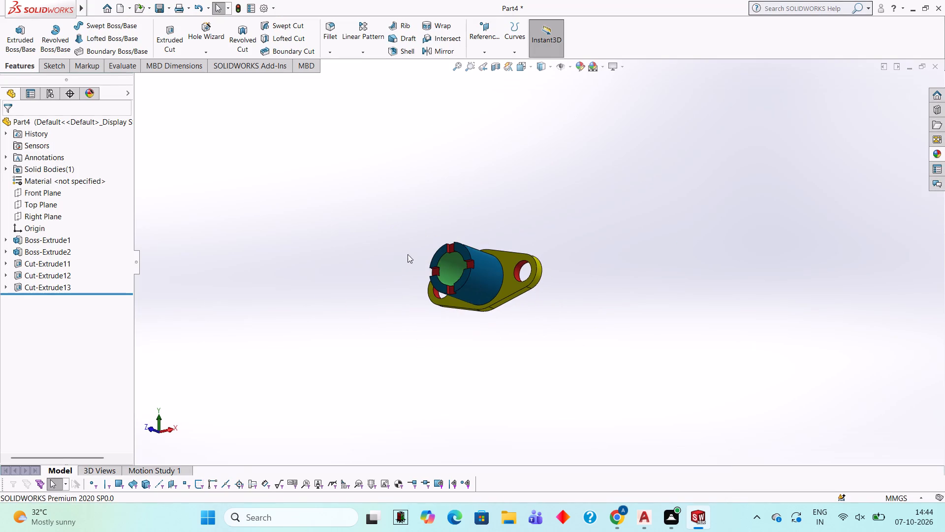
pyautogui.scroll(-4, 401, 252)
pyautogui.moveTo(567, 216); pyautogui.dragTo(740, 319, button='middle')
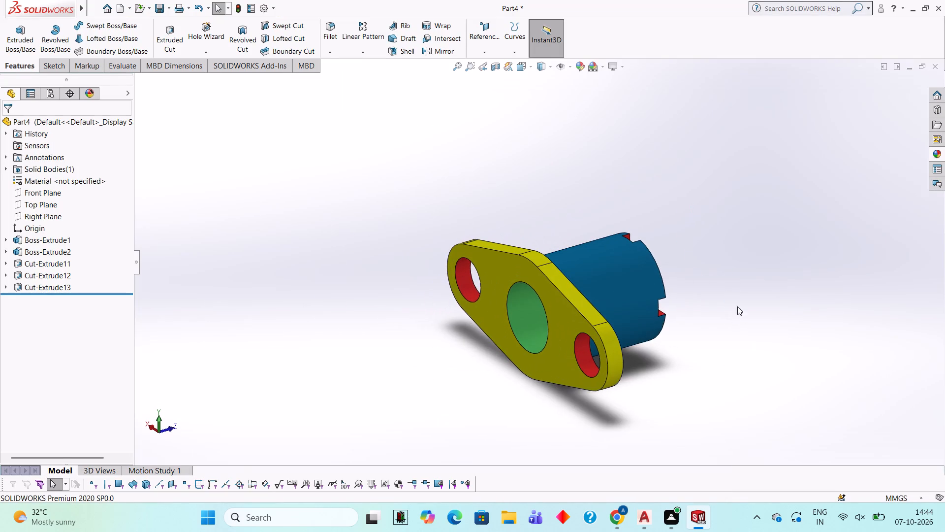
pyautogui.moveTo(737, 265); pyautogui.dragTo(696, 269, button='middle')
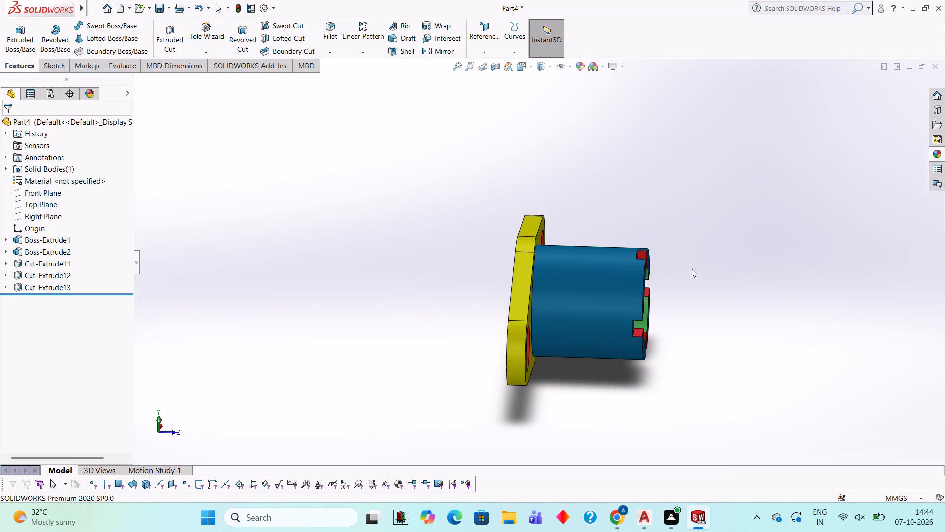
pyautogui.scroll(-1, 691, 269)
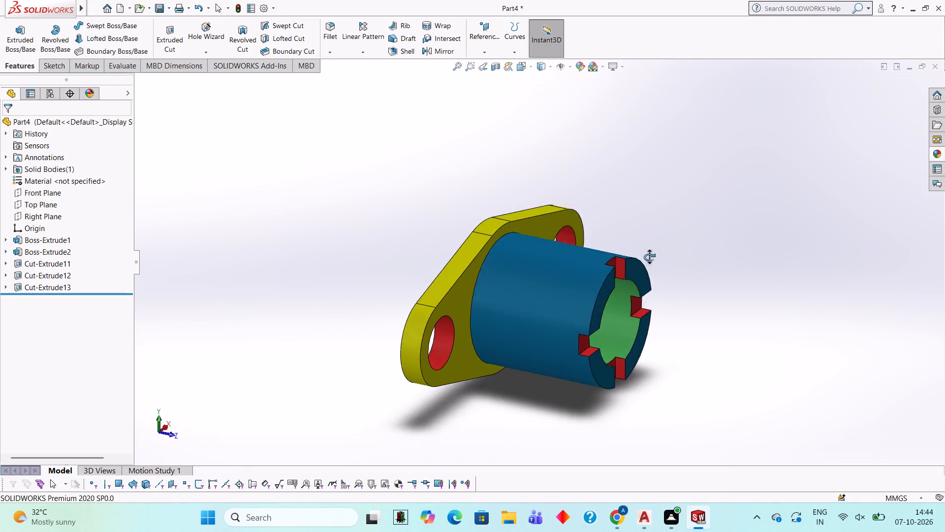
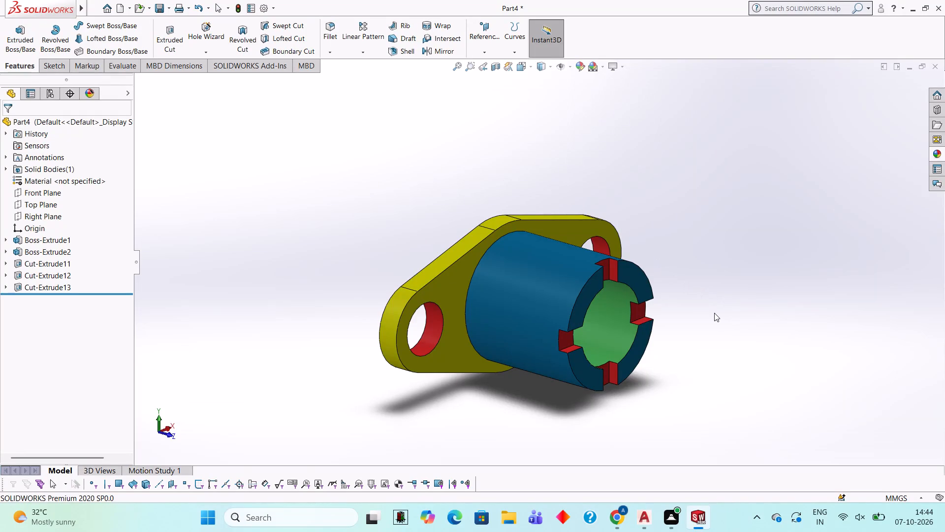
# Examine the coloured flanged part from the side, front and an angled view showing the boss, notches and both flange holes.
pyautogui.moveTo(714, 313); pyautogui.dragTo(722, 265, button='middle')
pyautogui.scroll(-1, 714, 313)
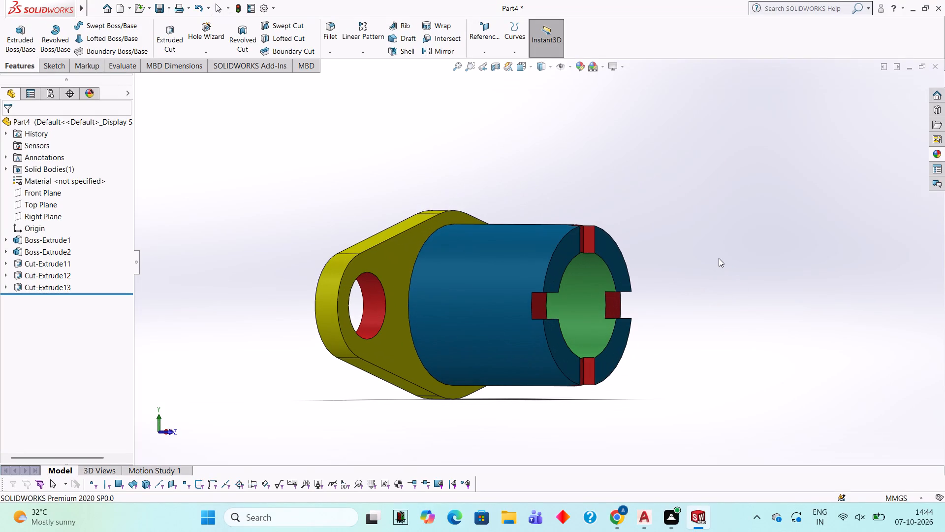
pyautogui.moveTo(703, 259); pyautogui.dragTo(617, 205, button='middle')
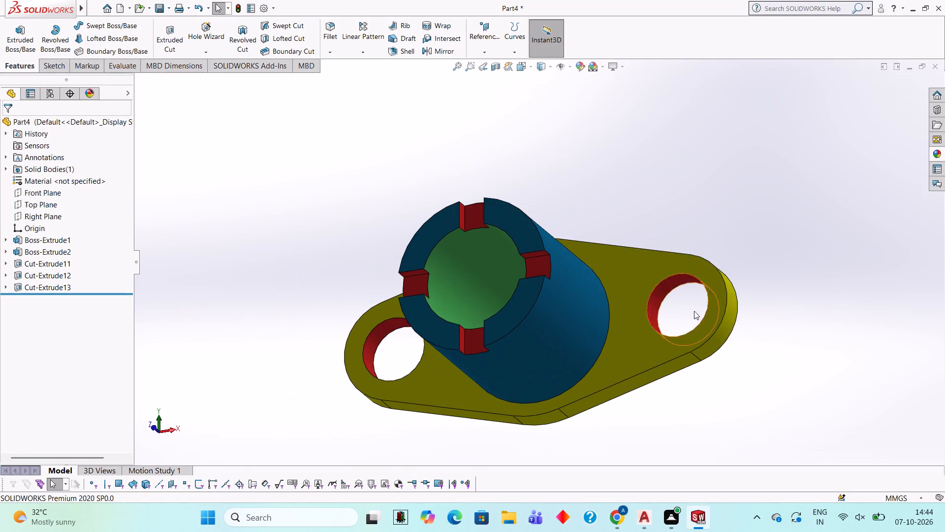
pyautogui.moveTo(771, 339); pyautogui.dragTo(767, 318, button='middle')
pyautogui.scroll(-2, 747, 308)
pyautogui.scroll(3, 745, 307)
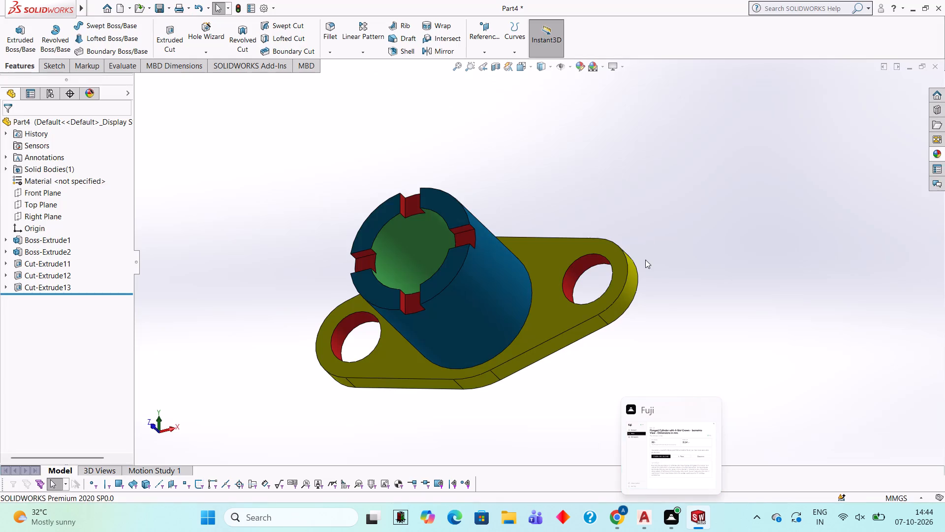
pyautogui.scroll(1, 658, 245)
pyautogui.moveTo(659, 244); pyautogui.dragTo(673, 222, button='middle')
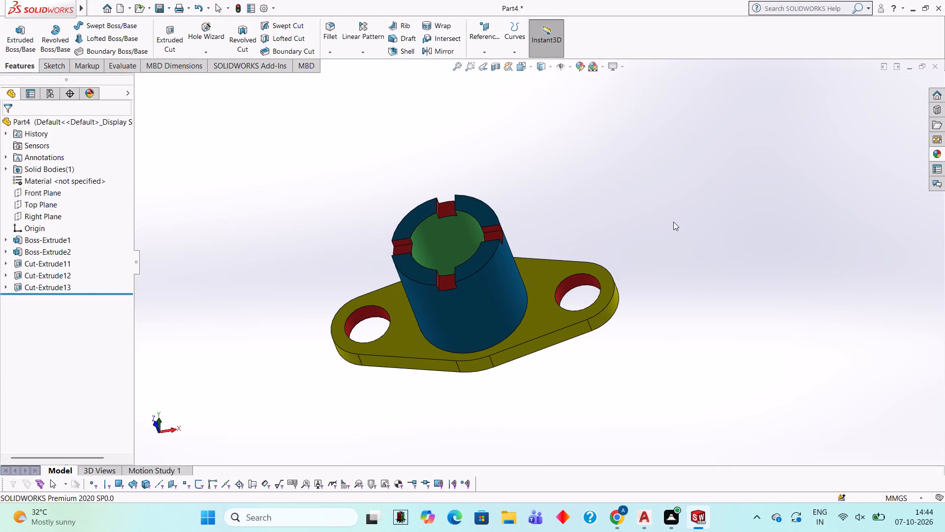
# Save the part in the Documents folder as a SOLIDWORKS Part named FLANGE CYCLINDER.
pyautogui.hotkey('ctrl', 's')
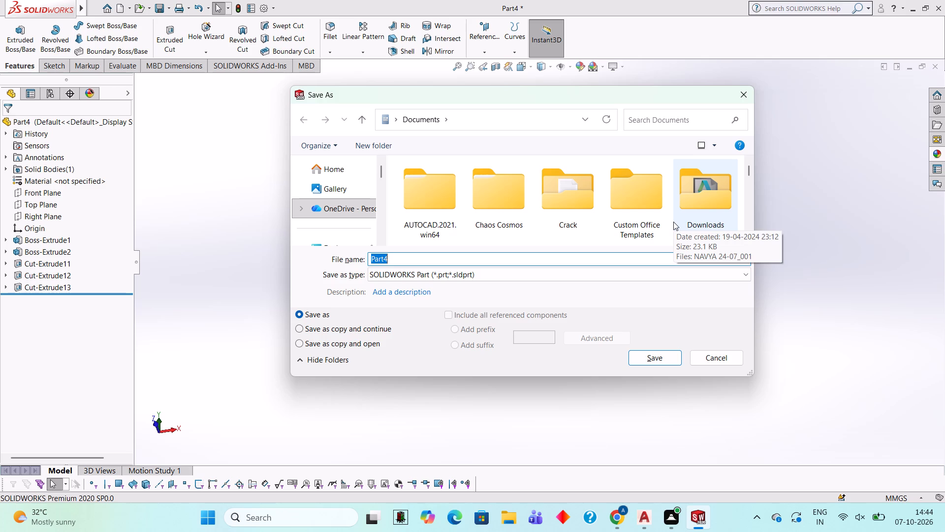
pyautogui.press('BackSpace')
pyautogui.press('f')
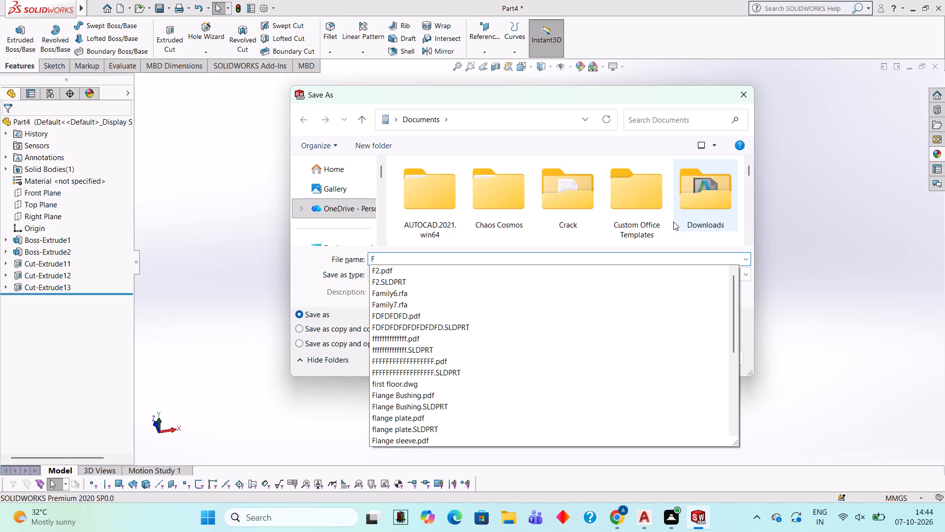
pyautogui.write('LANGE')
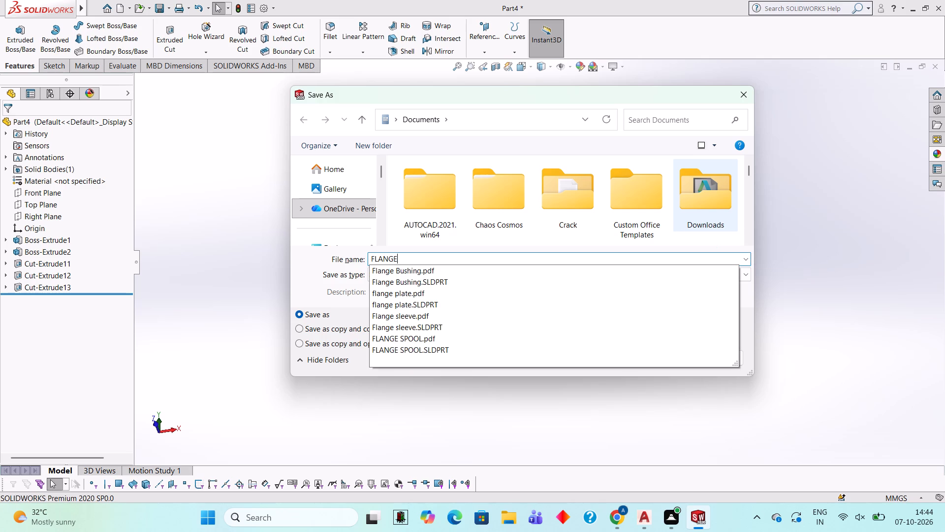
pyautogui.press('space')
pyautogui.press('c')
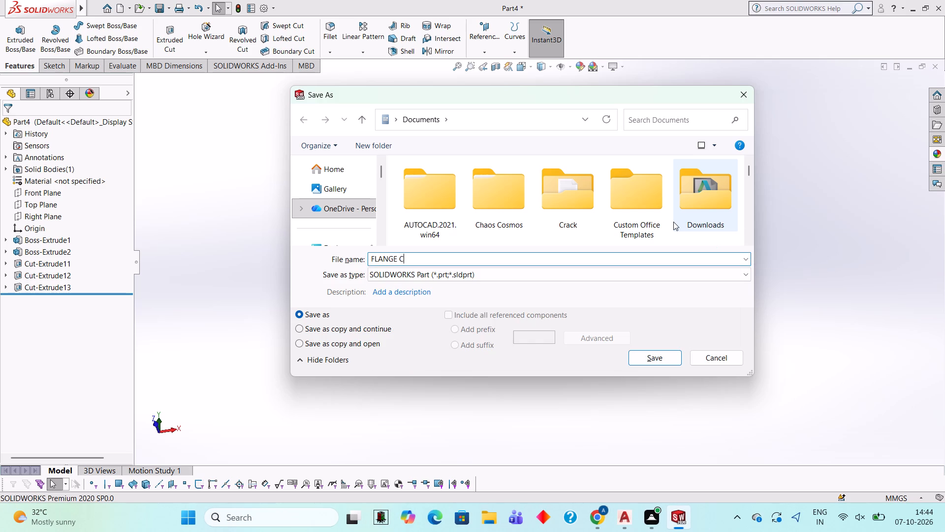
pyautogui.write('YCLINDER')
pyautogui.press('space')
pyautogui.click(662, 365)
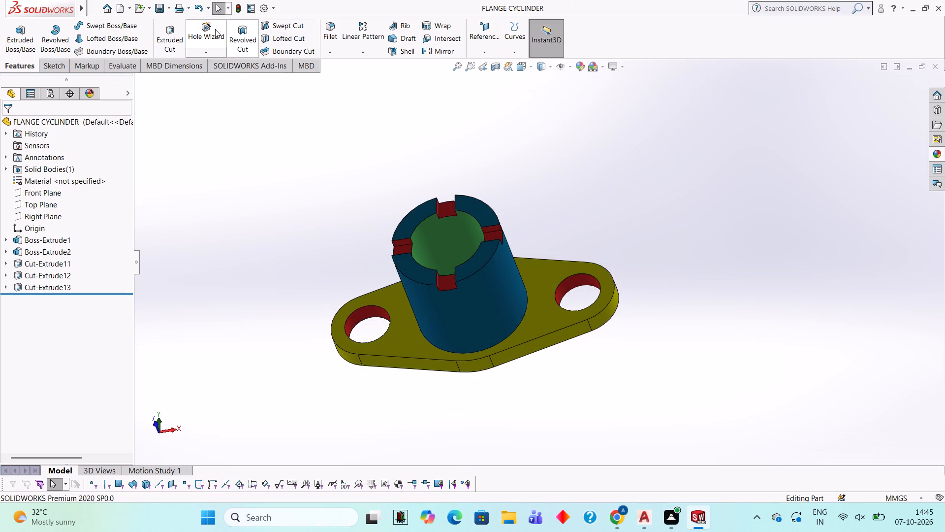
# Save a PDF version of the part in Adobe Portable Document Format under the name FLANGE CYCLINDER.
pyautogui.doubleClick(166, 9)
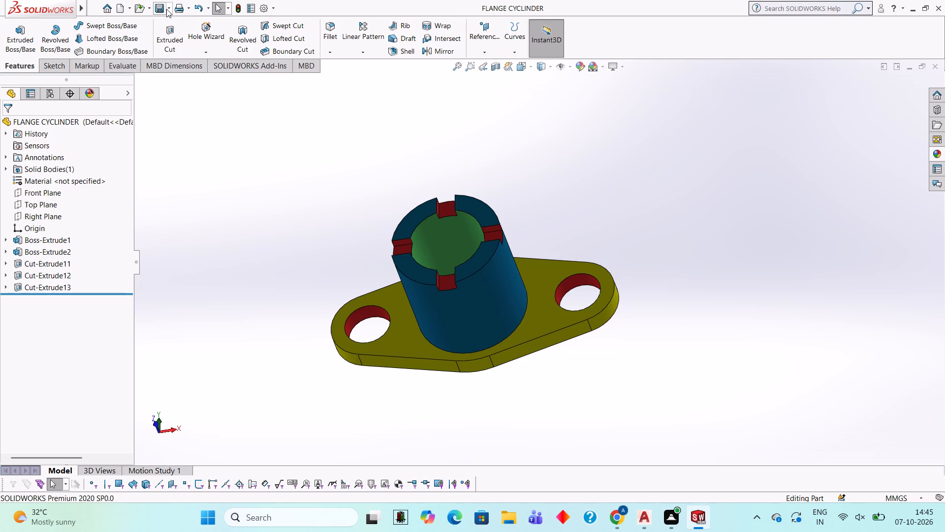
pyautogui.click(166, 6)
pyautogui.click(175, 31)
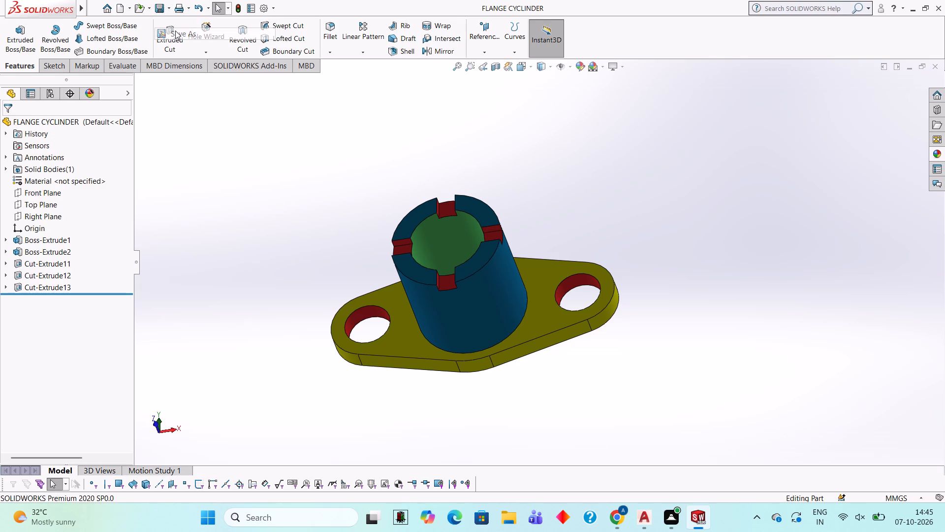
pyautogui.click(500, 275)
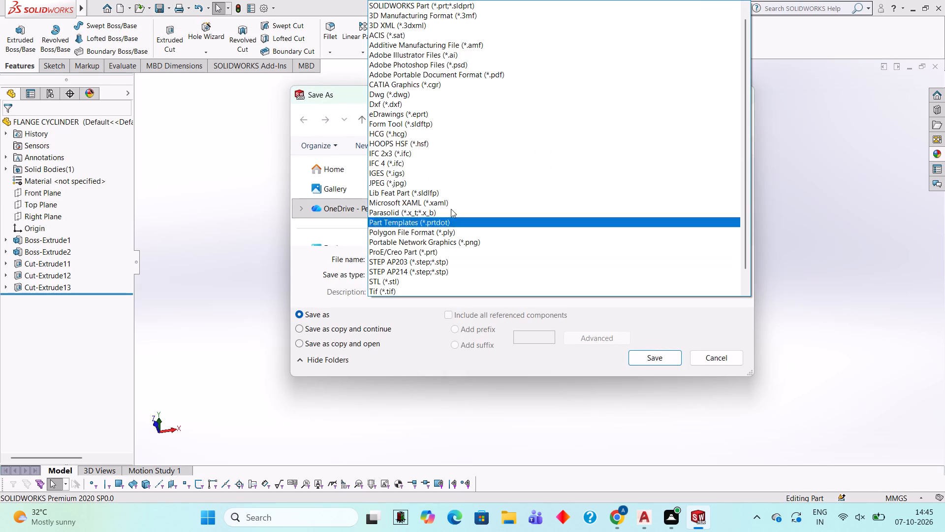
pyautogui.click(444, 77)
pyautogui.click(656, 381)
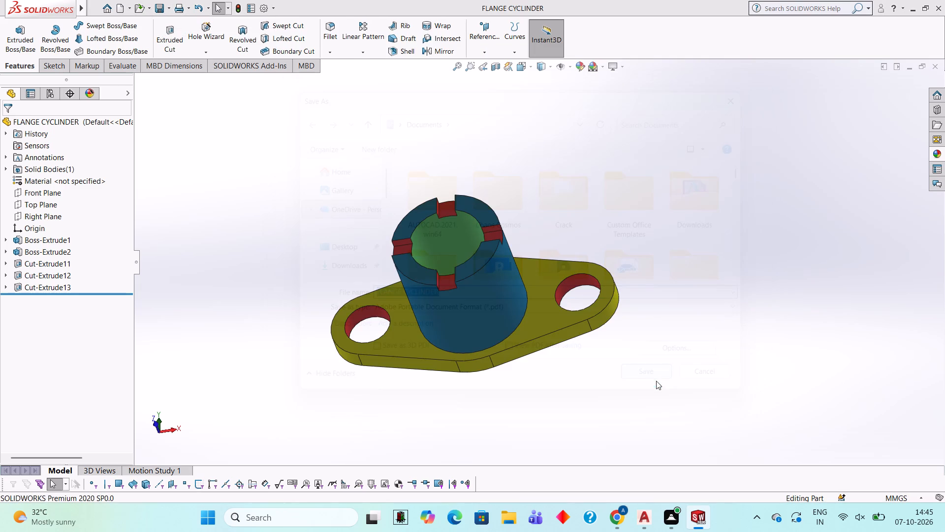